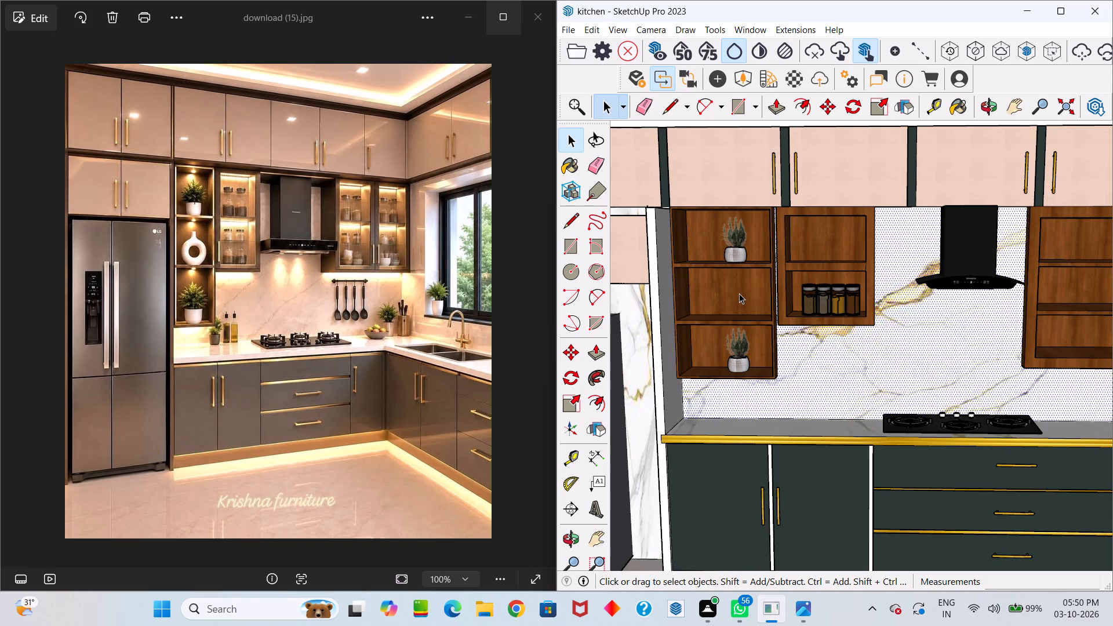
Examine the open wooden shelf units, range hood and countertop area of the kitchen model.
scroll(738, 293, up, 6)
scroll(738, 293, down, 6)
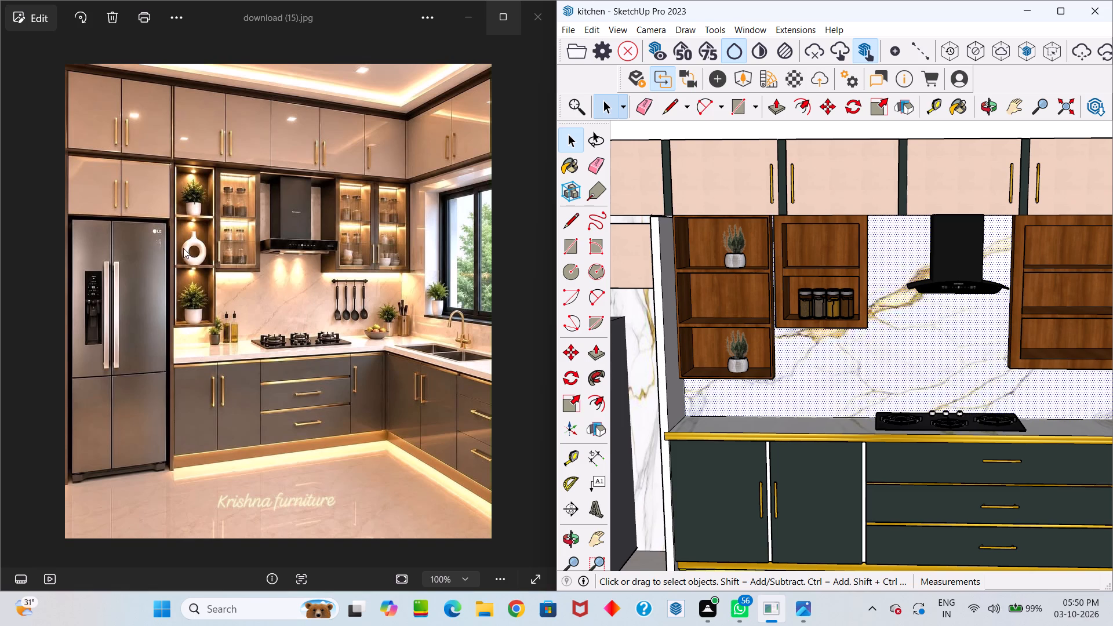
scroll(329, 292, down, 1)
scroll(723, 262, up, 3)
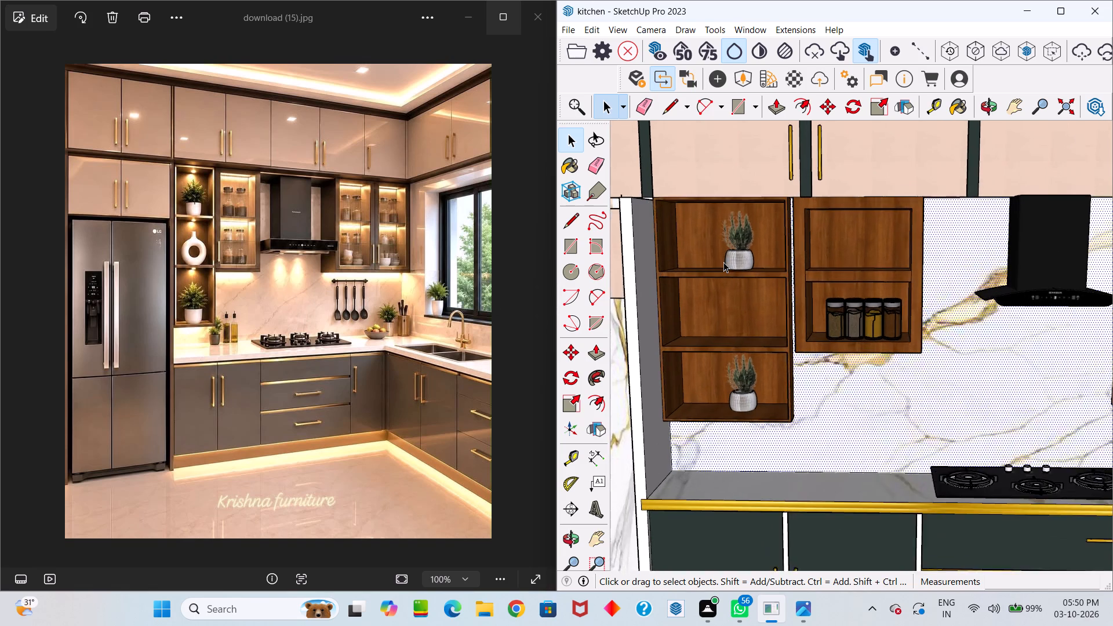
scroll(723, 262, down, 4)
middle_drag(712, 262, 690, 187)
drag(705, 253, 690, 187)
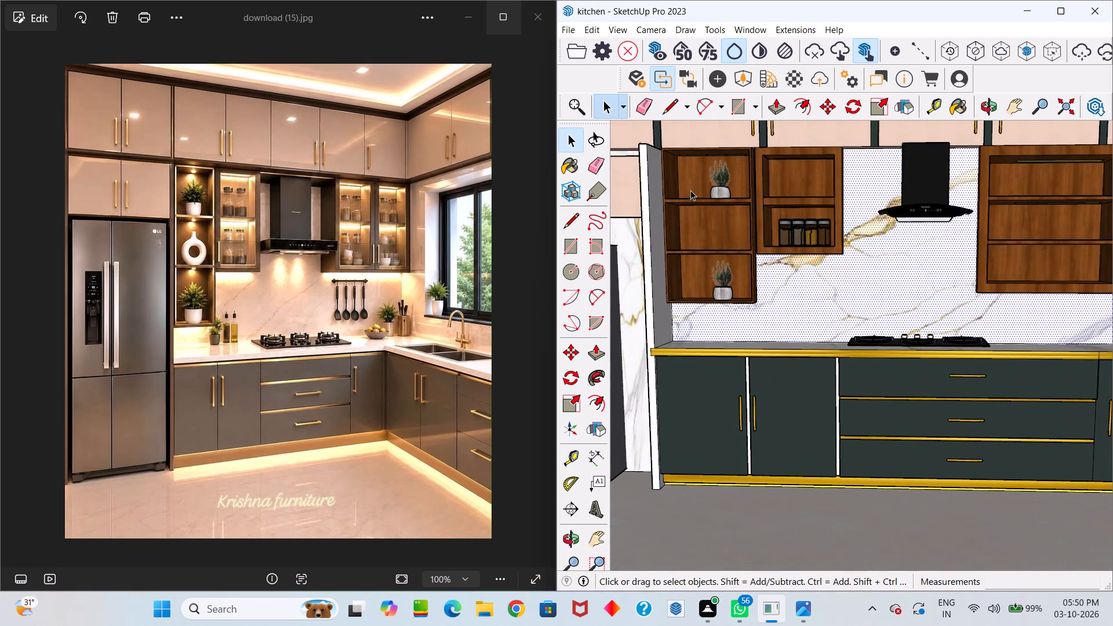
middle_drag(762, 191, 839, 271)
scroll(835, 245, up, 5)
scroll(834, 243, down, 5)
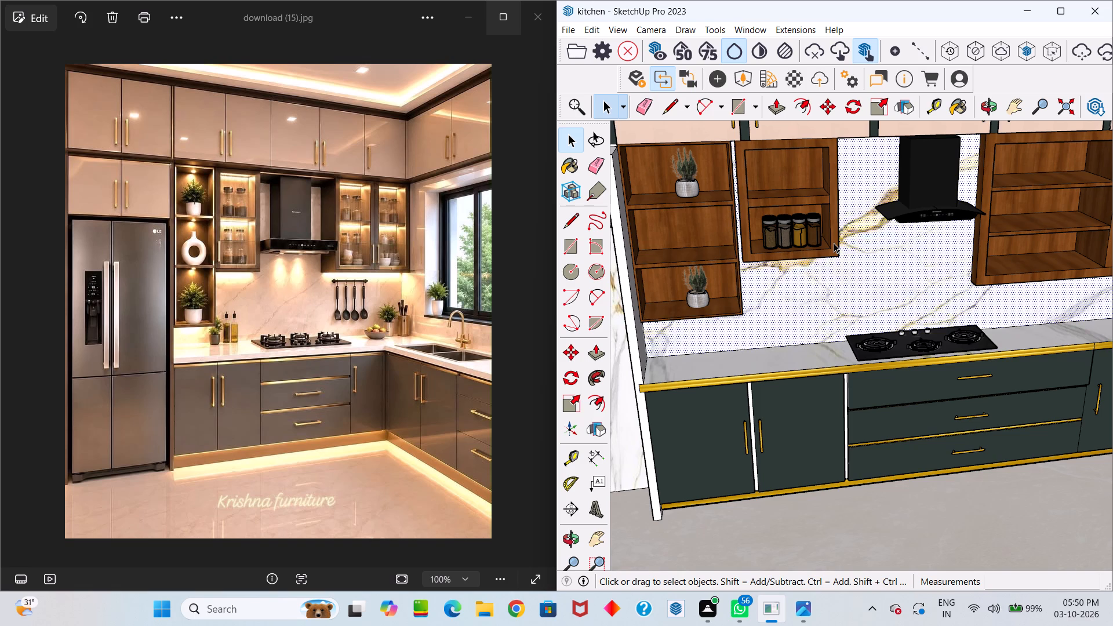
scroll(834, 243, up, 5)
scroll(834, 243, down, 5)
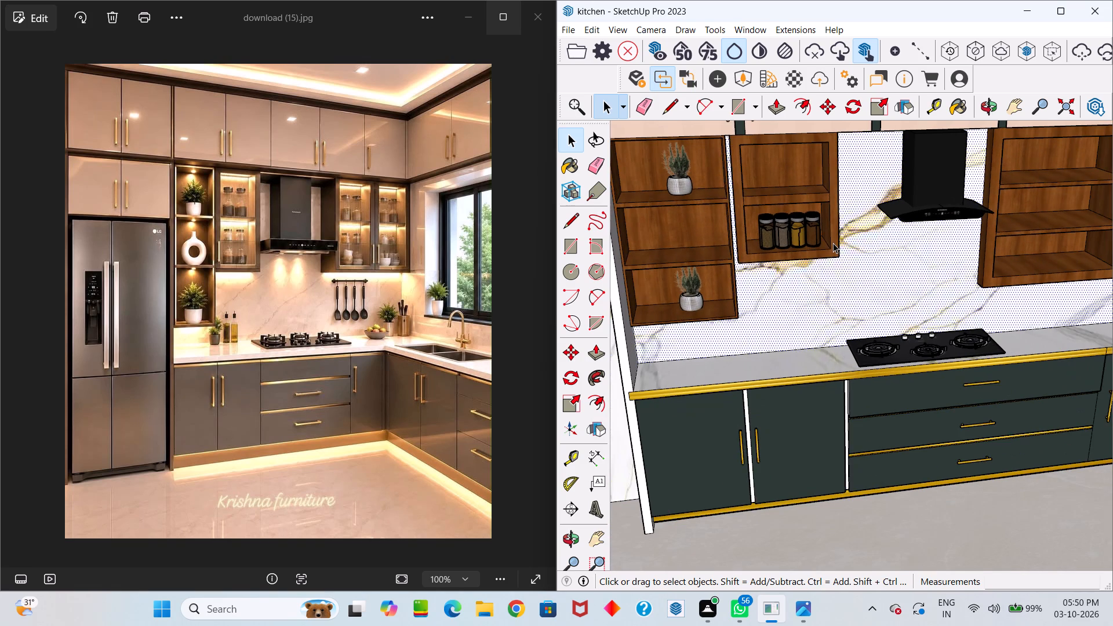
middle_drag(779, 244, 786, 327)
drag(779, 244, 786, 327)
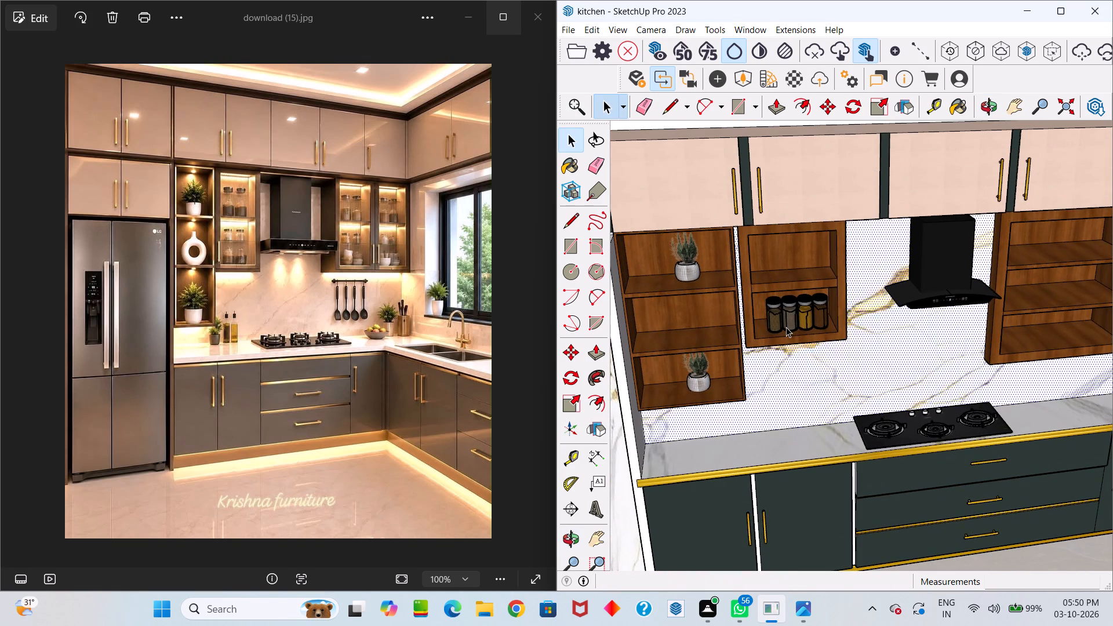
scroll(776, 314, up, 5)
scroll(776, 312, down, 7)
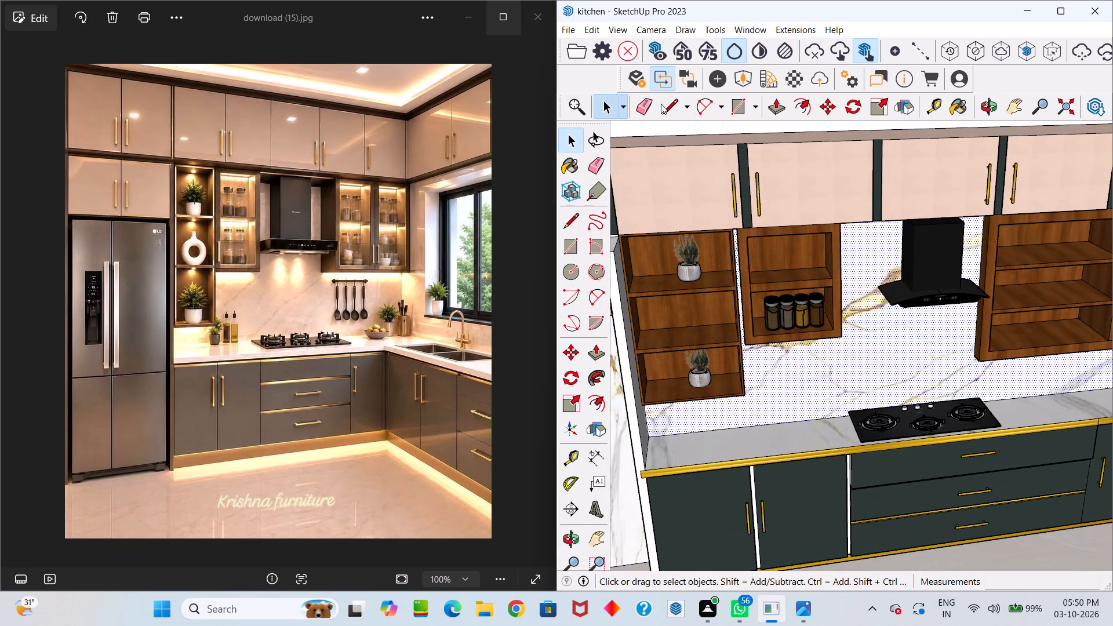
Import the KITCHEN+ITEMS+(1) model from the Downloads folder.
click(569, 23)
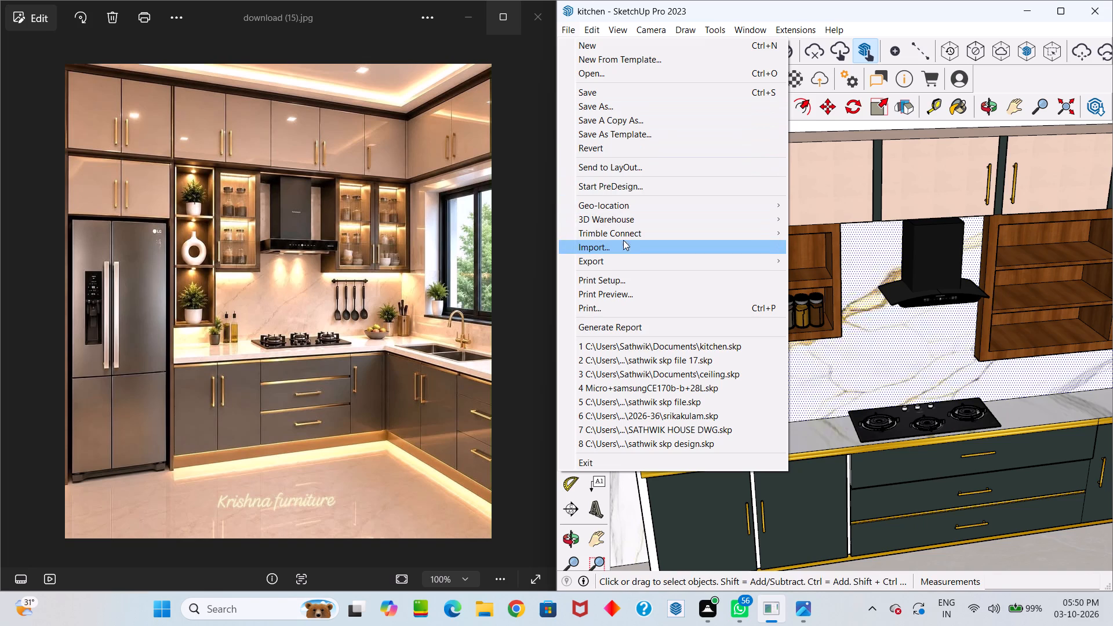
click(624, 242)
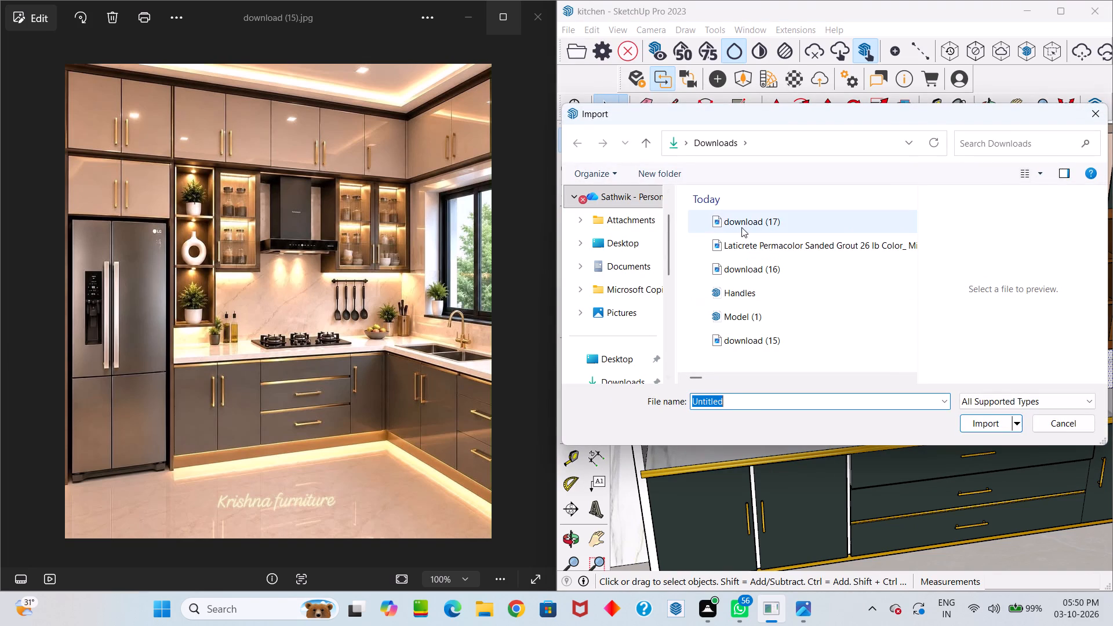
click(741, 227)
click(747, 253)
click(733, 276)
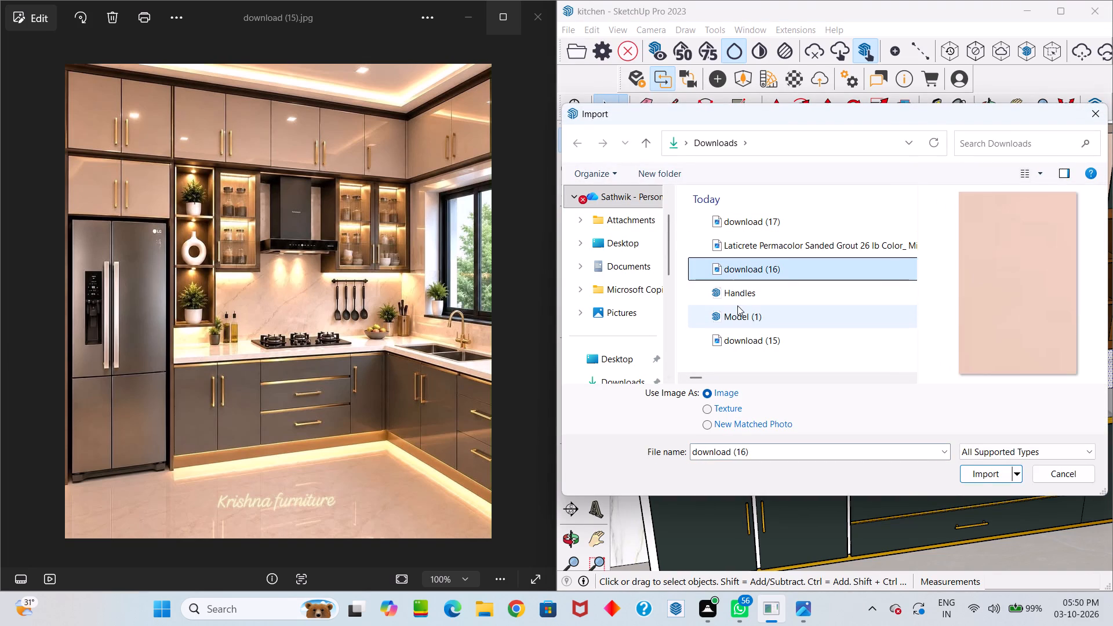
click(737, 305)
scroll(741, 287, down, 6)
scroll(741, 286, up, 6)
scroll(745, 285, down, 3)
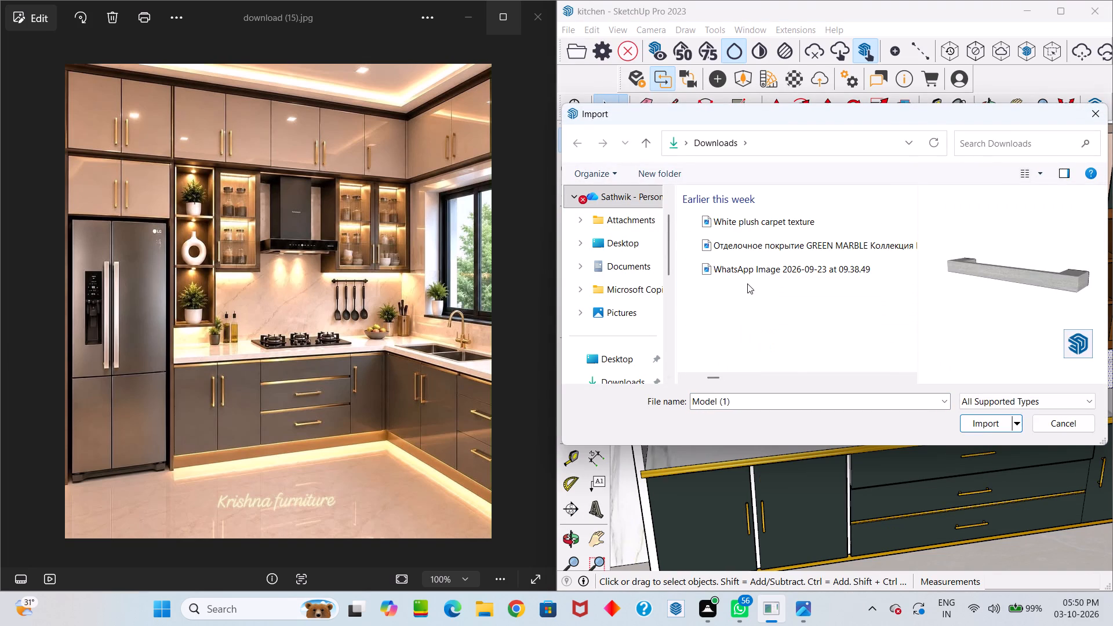
scroll(745, 256, up, 2)
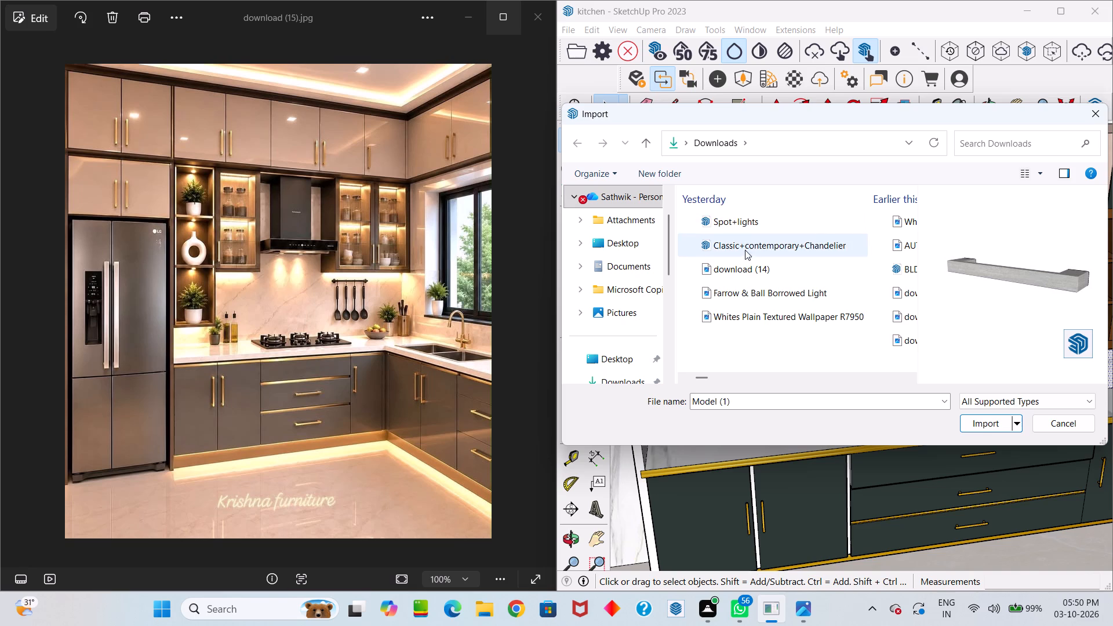
scroll(740, 307, down, 1)
click(739, 273)
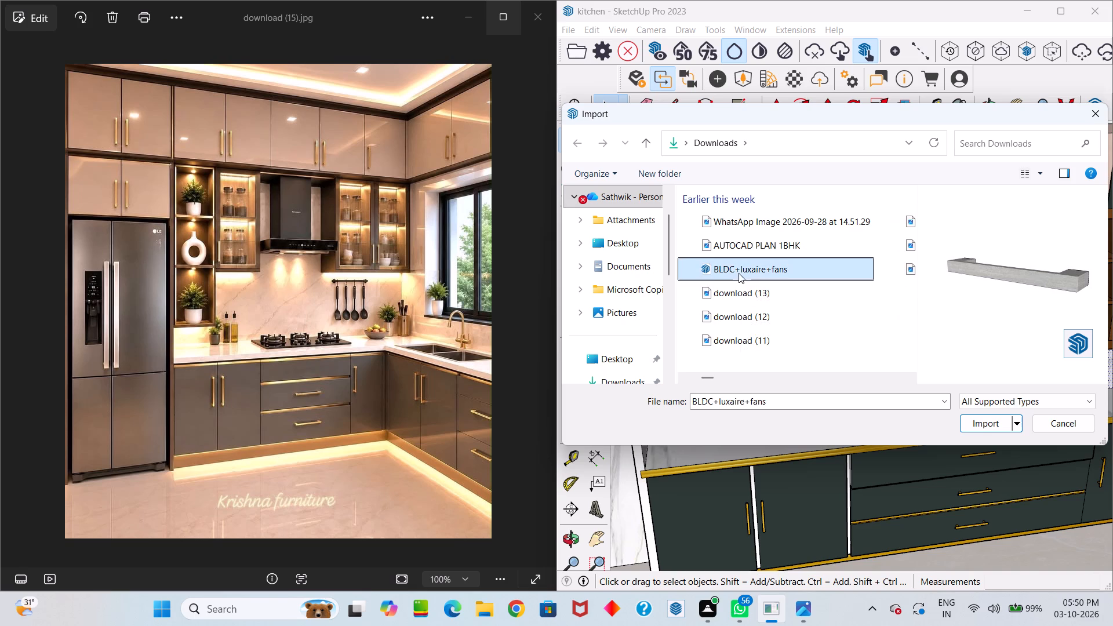
click(739, 290)
scroll(741, 282, up, 3)
scroll(741, 281, down, 2)
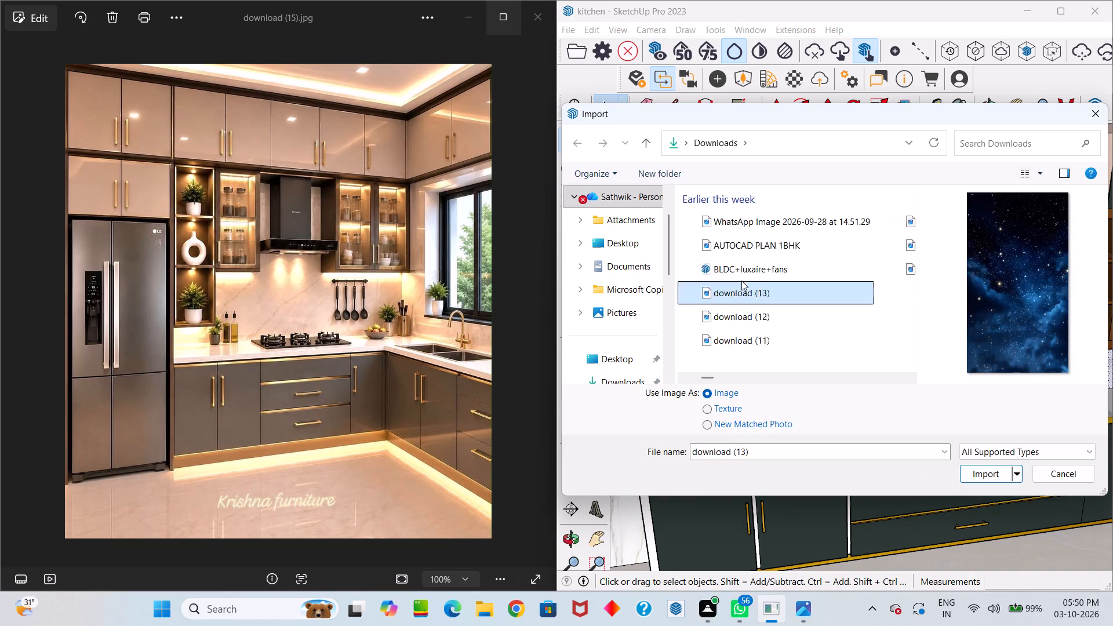
scroll(741, 281, down, 1)
click(746, 225)
scroll(755, 250, up, 3)
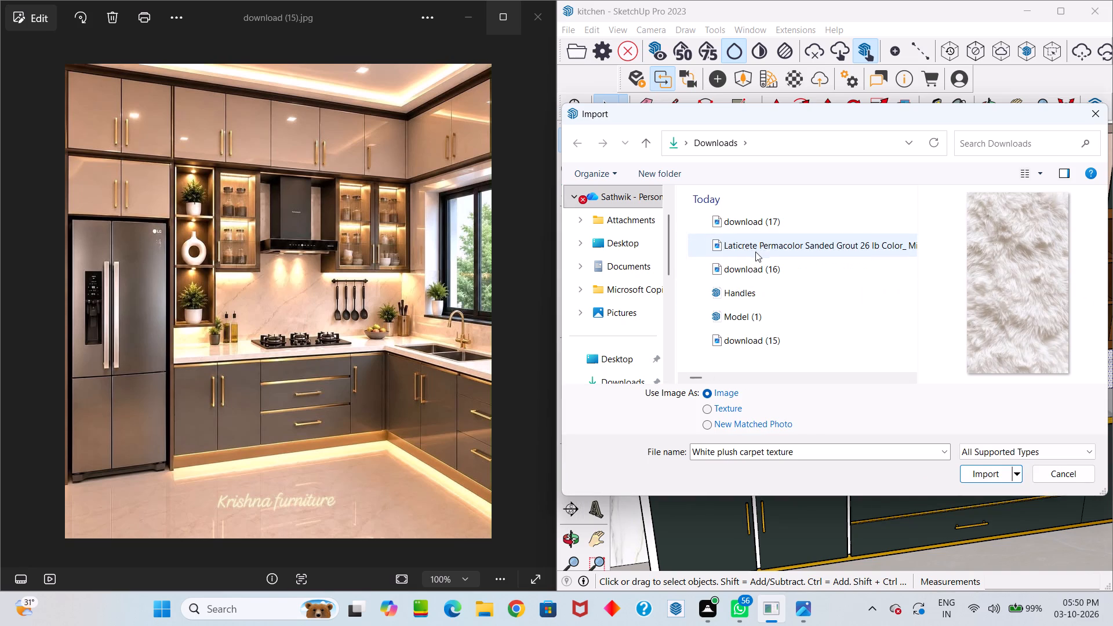
click(751, 268)
click(747, 290)
click(741, 320)
scroll(740, 320, down, 2)
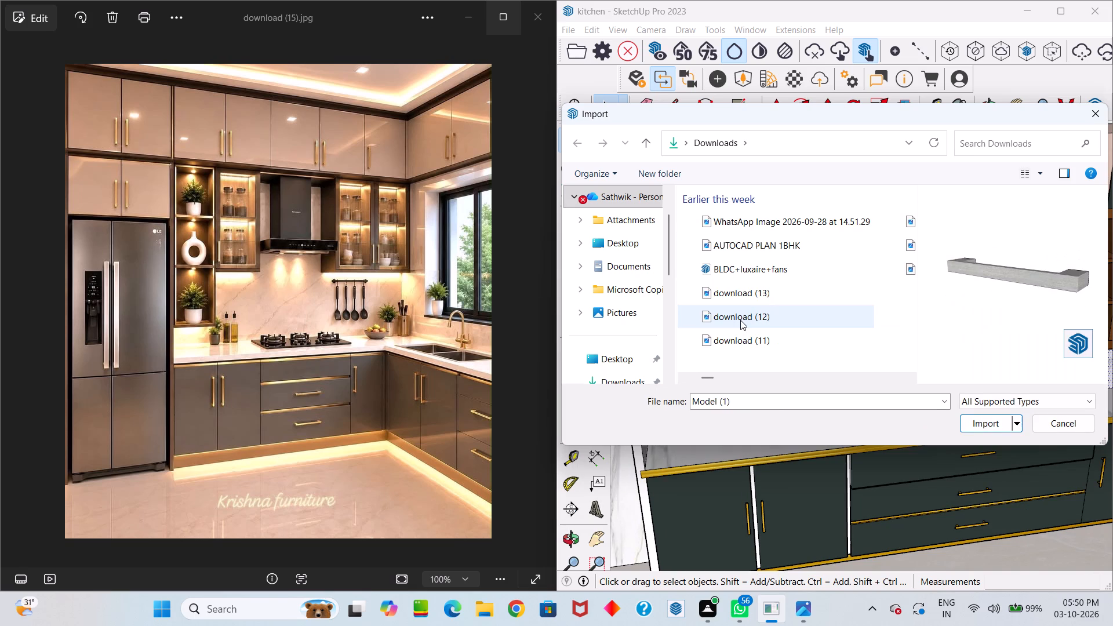
scroll(740, 264, down, 2)
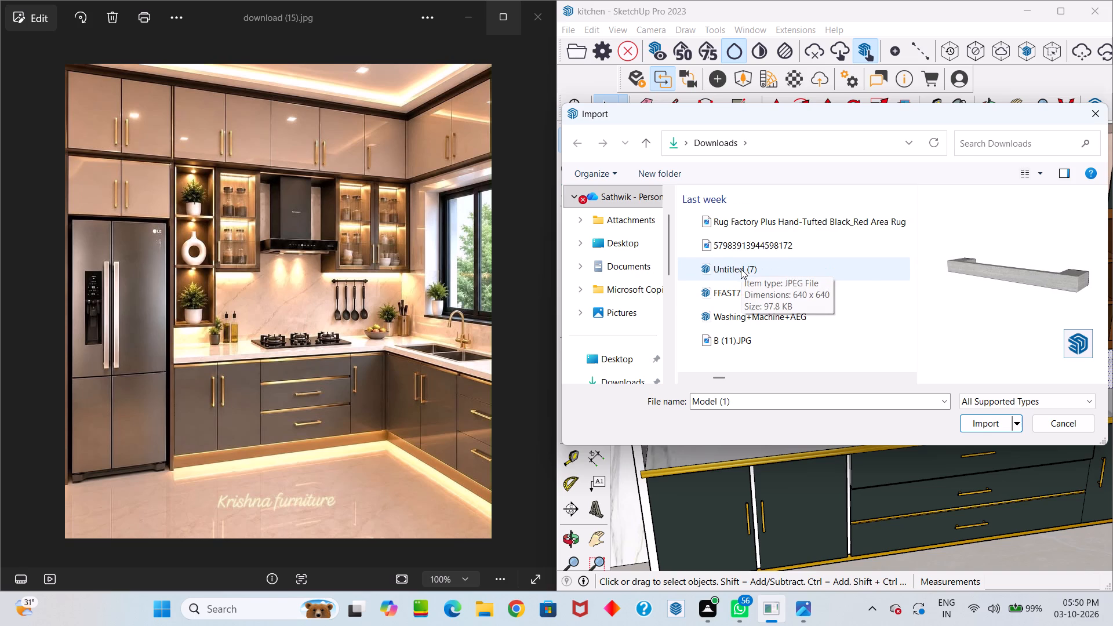
click(740, 269)
click(733, 291)
click(736, 320)
click(724, 344)
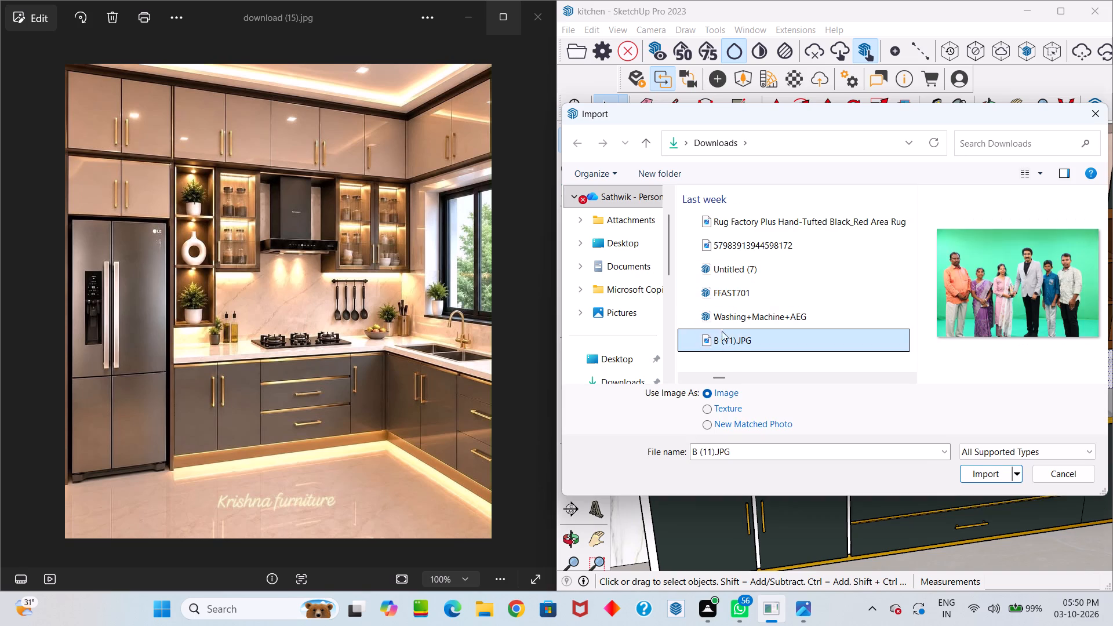
scroll(725, 317, down, 2)
click(733, 337)
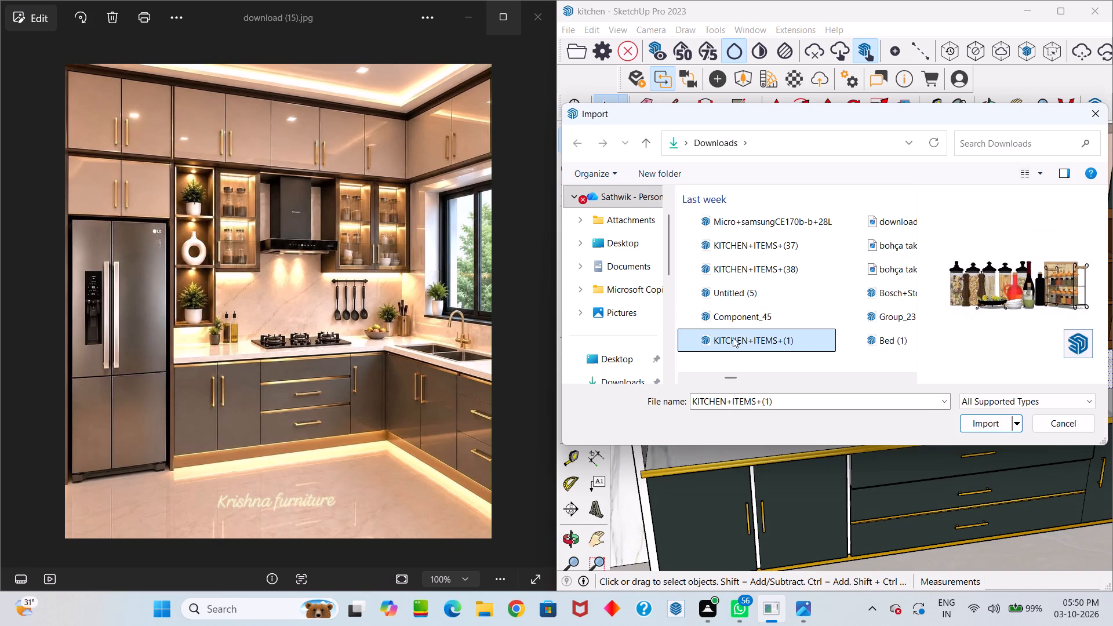
click(972, 421)
Place the imported kitchen items component in the empty space outside the kitchen room.
scroll(871, 385, down, 2)
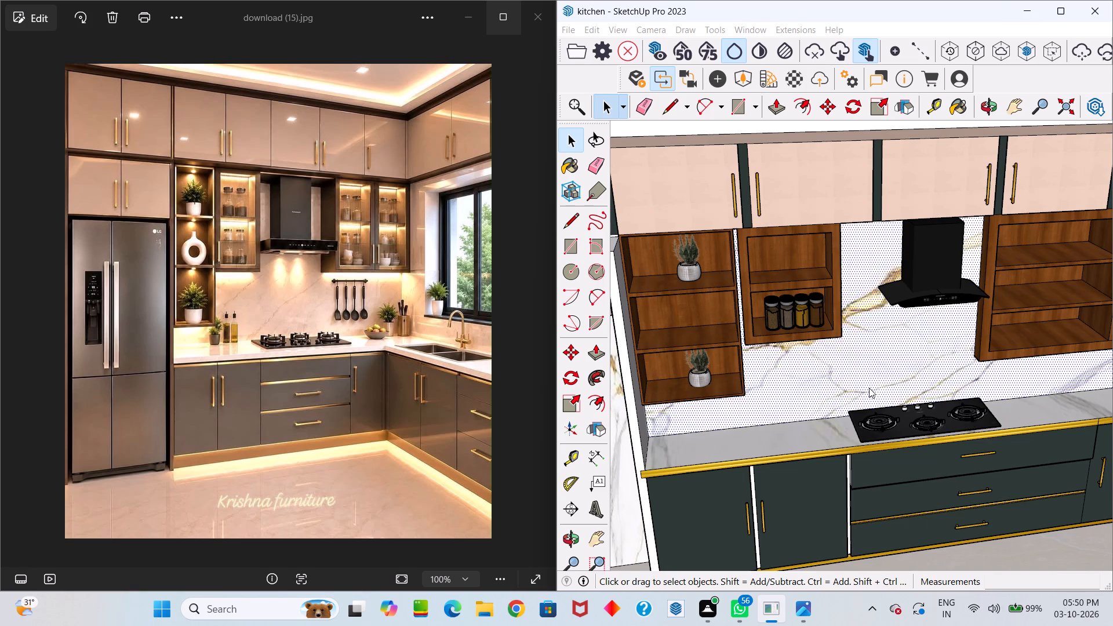
scroll(869, 388, down, 4)
click(941, 348)
scroll(932, 354, down, 3)
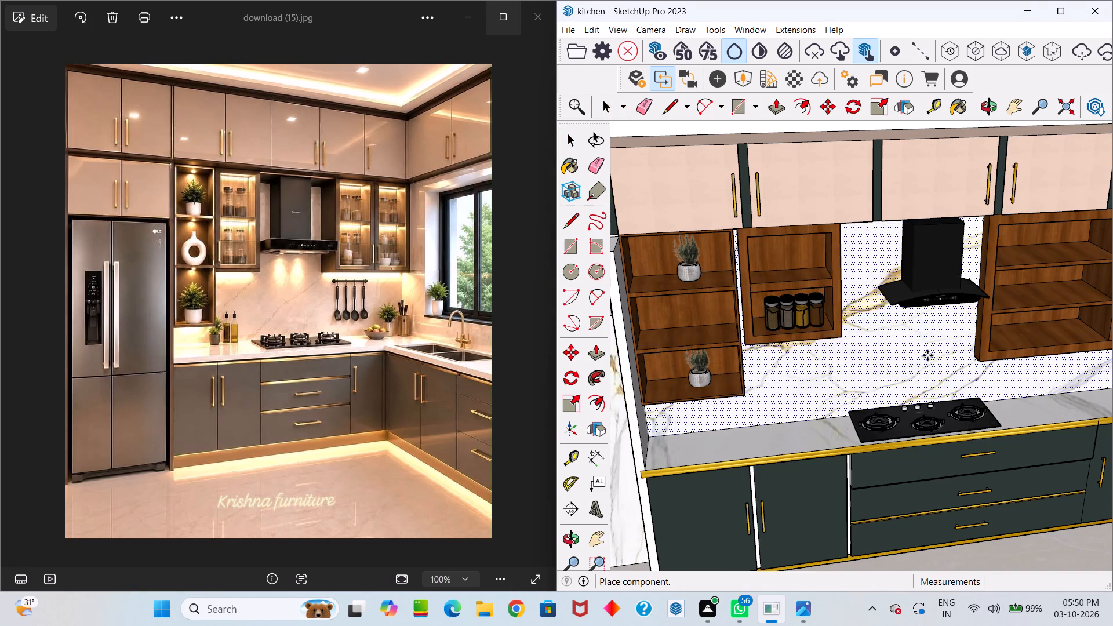
scroll(927, 355, down, 6)
scroll(854, 395, down, 11)
middle_drag(855, 390, 681, 492)
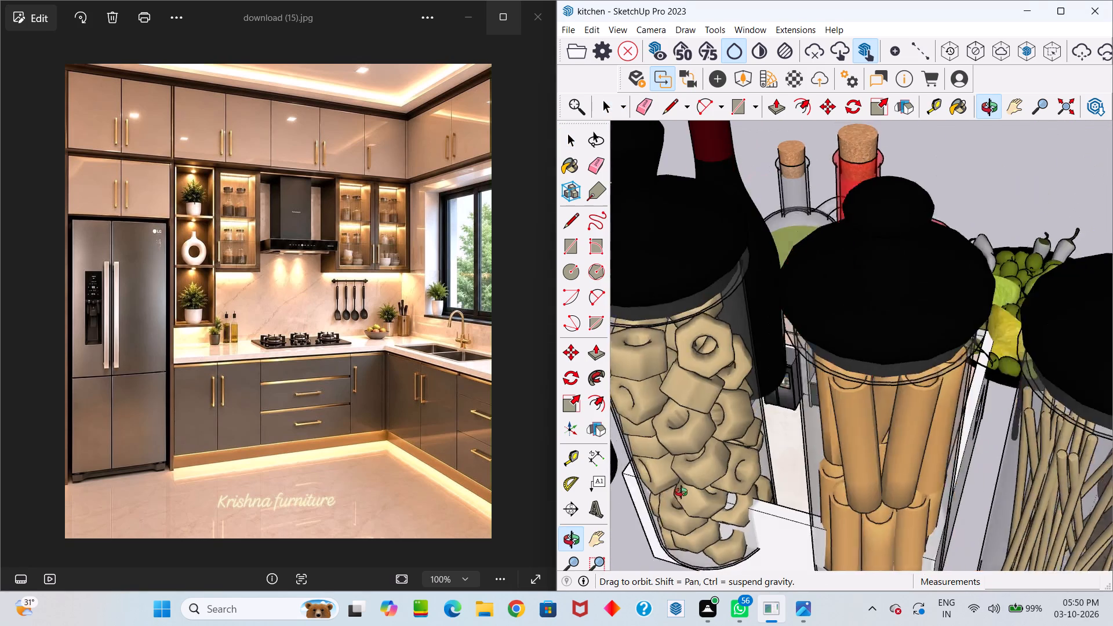
middle_drag(681, 492, 536, 502)
scroll(547, 446, down, 7)
scroll(759, 212, down, 6)
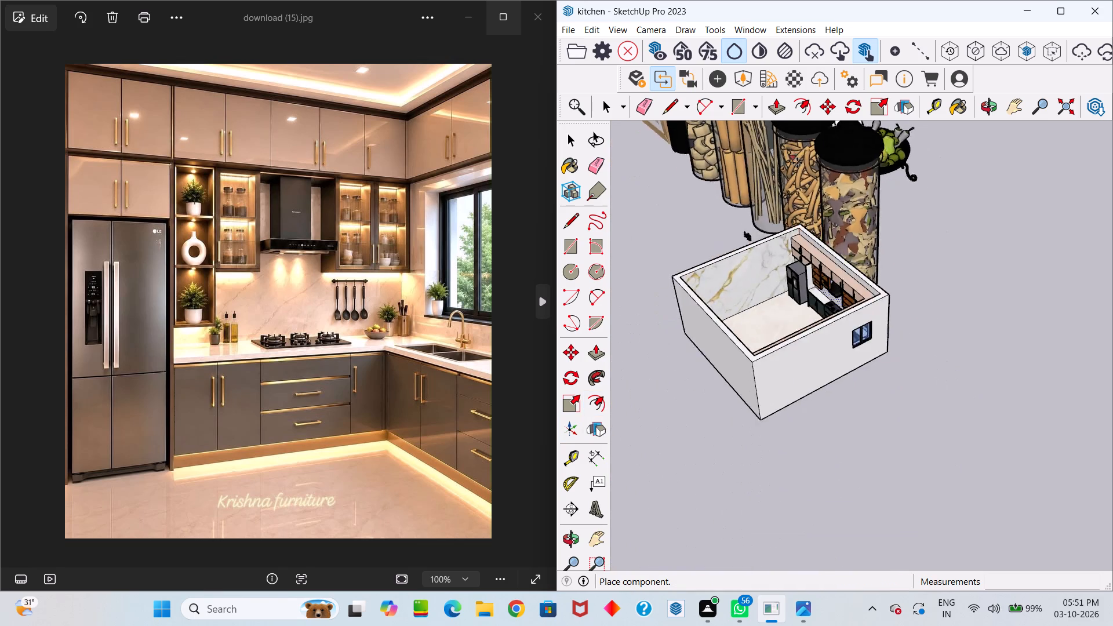
scroll(797, 163, down, 4)
click(916, 184)
Scale the oversized kitchen items component down uniformly to about 0.23 from its corner.
scroll(933, 225, down, 5)
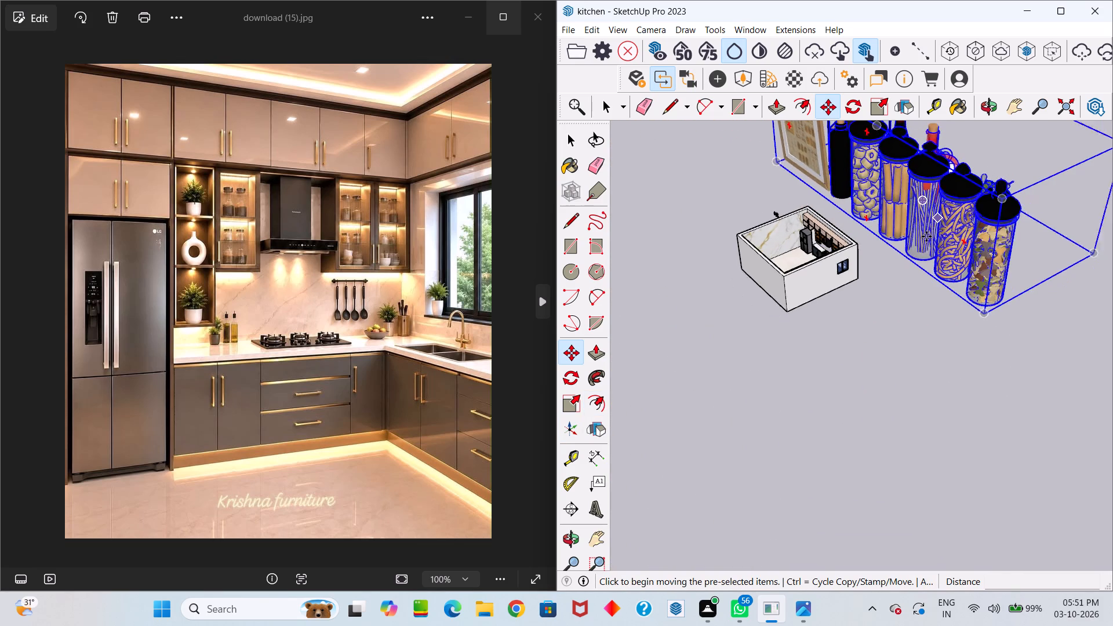
scroll(926, 236, down, 8)
key(s)
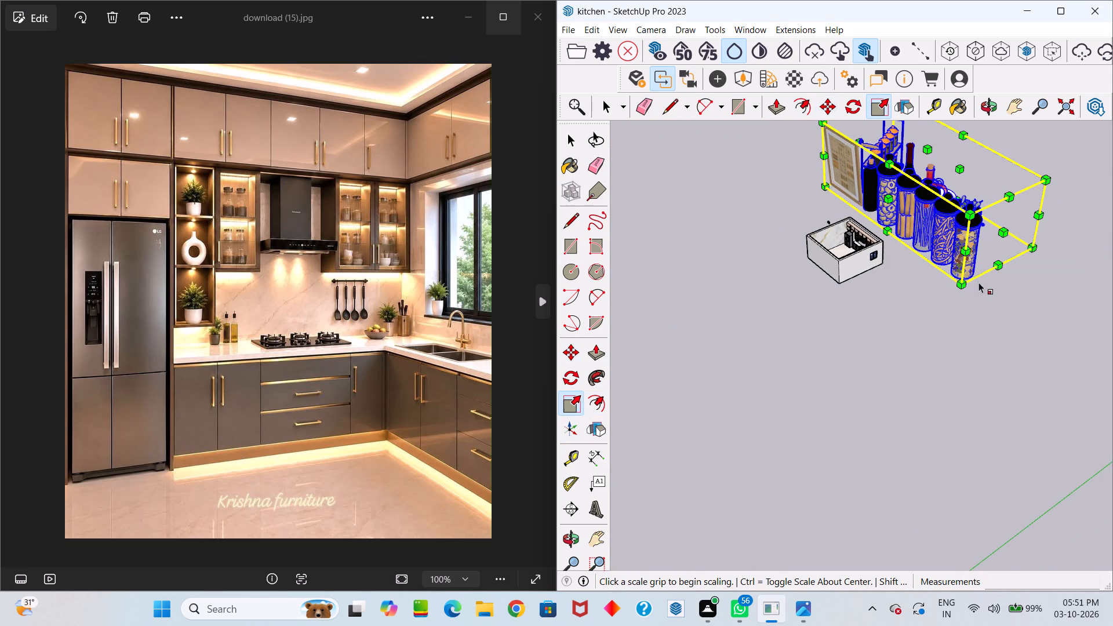
drag(958, 289, 867, 181)
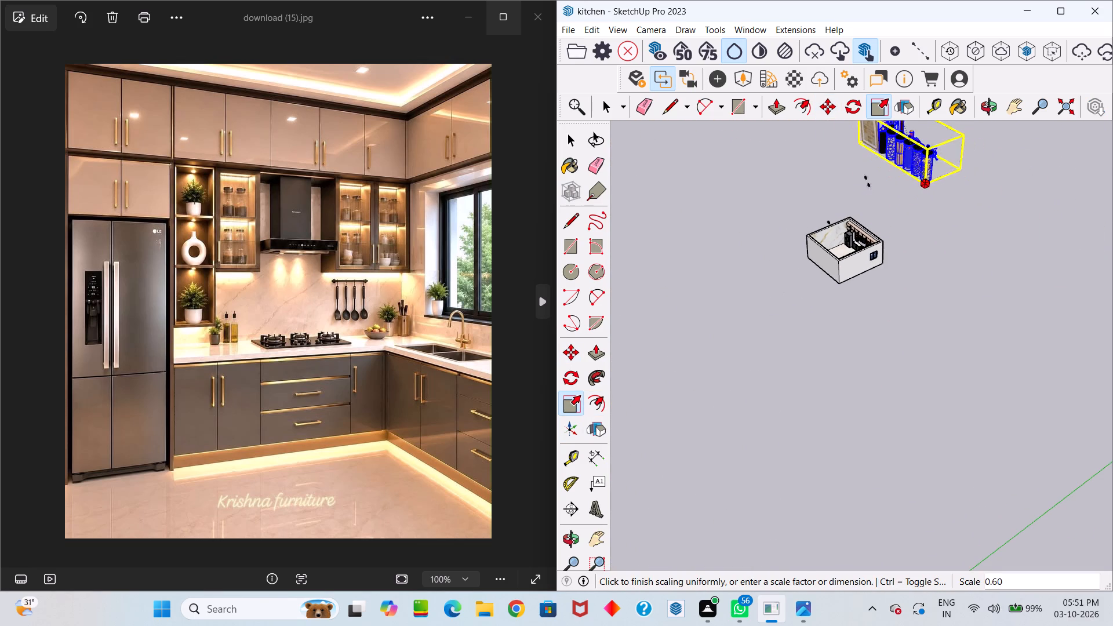
drag(867, 181, 846, 155)
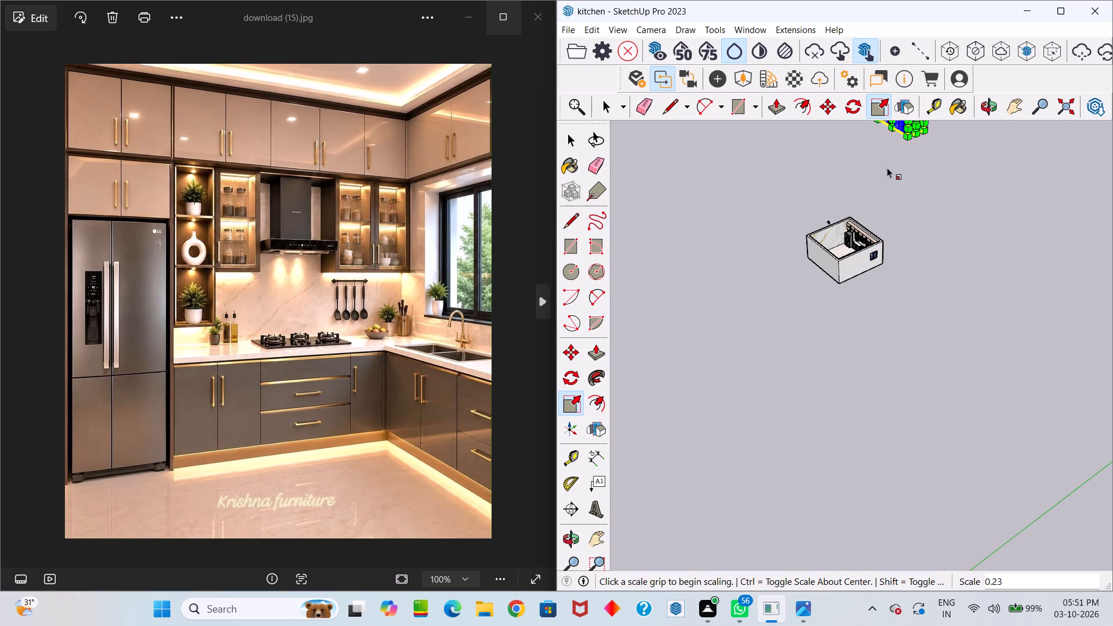
Scale the kitchen items component down uniformly once more, to less than about half its size.
middle_drag(887, 168, 839, 272)
scroll(887, 168, down, 1)
drag(875, 168, 839, 272)
scroll(882, 401, up, 11)
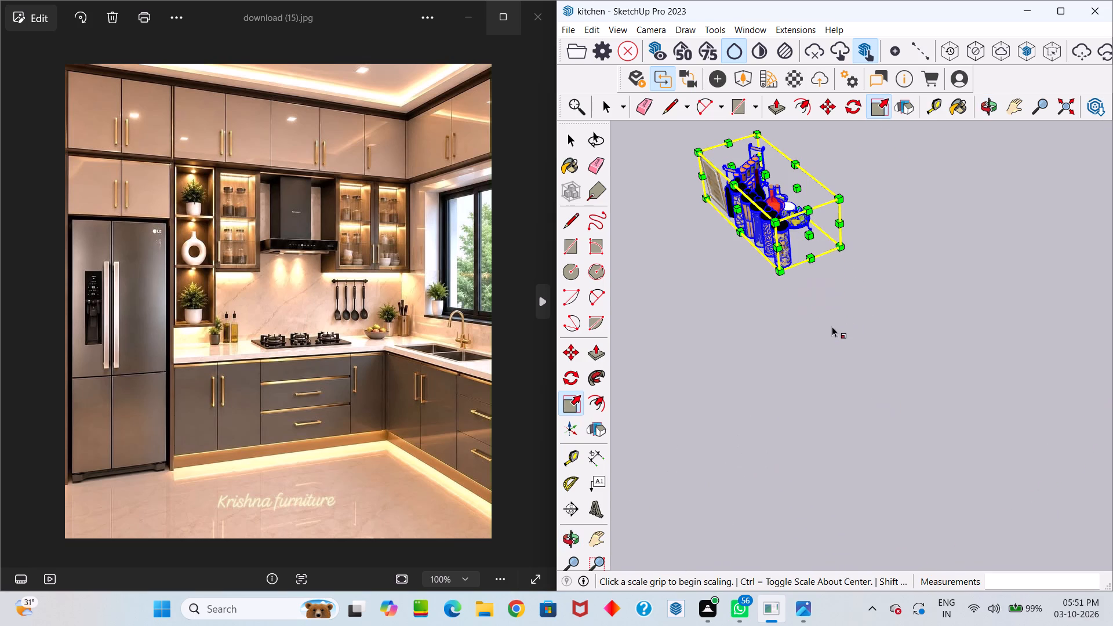
drag(777, 268, 723, 189)
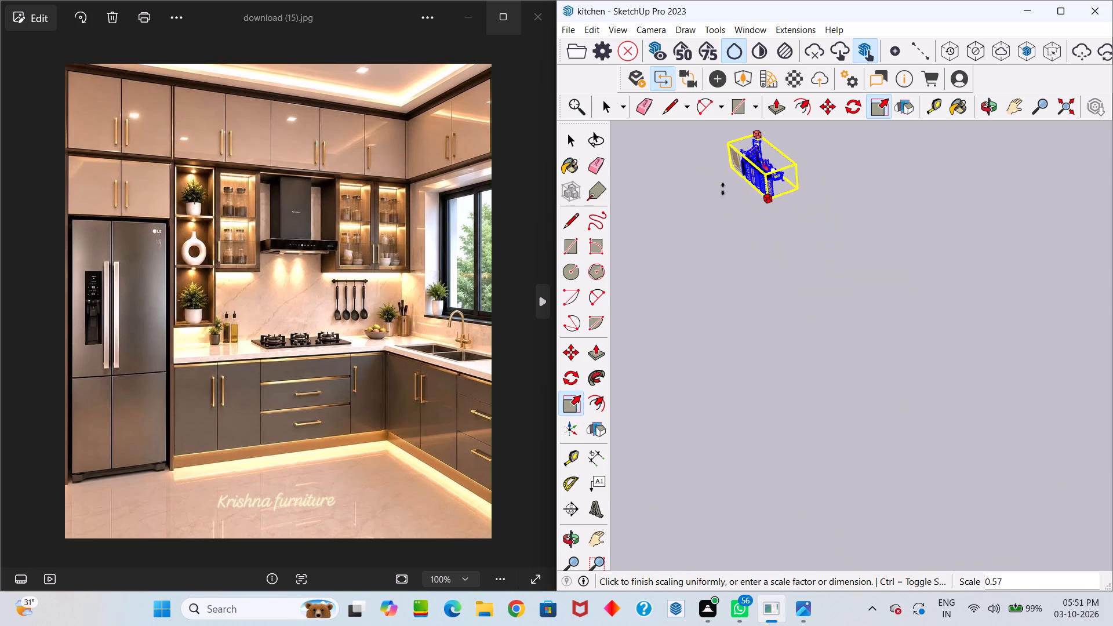
drag(723, 189, 717, 171)
Move the scaled kitchen items component about 66' closer to the kitchen room.
key(m)
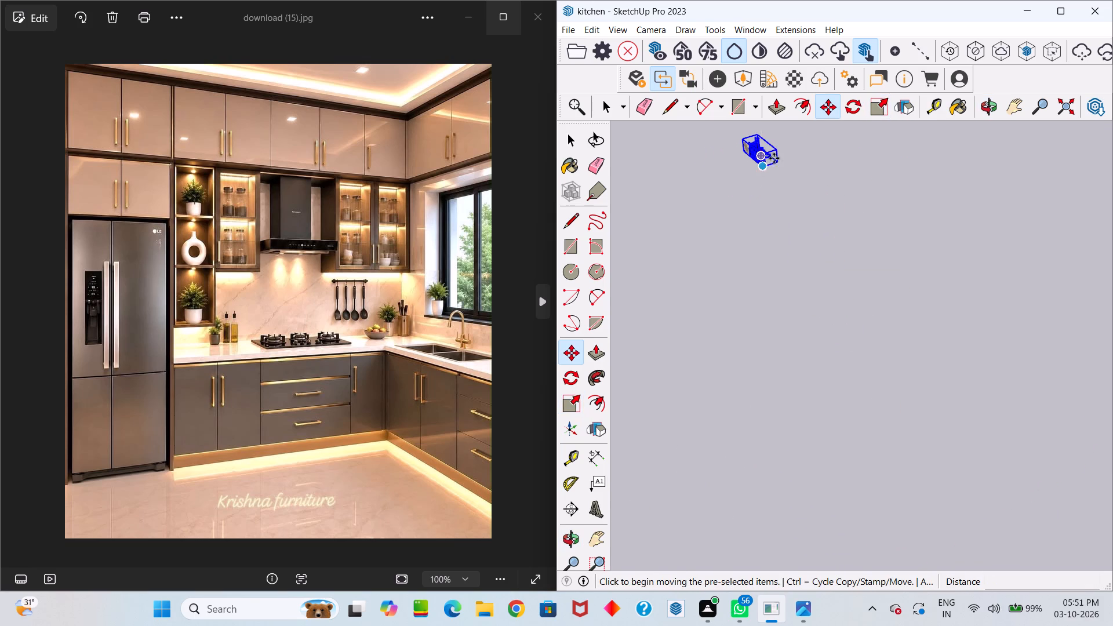
click(760, 153)
scroll(777, 217, down, 6)
scroll(769, 343, down, 1)
scroll(740, 494, down, 5)
scroll(770, 439, down, 7)
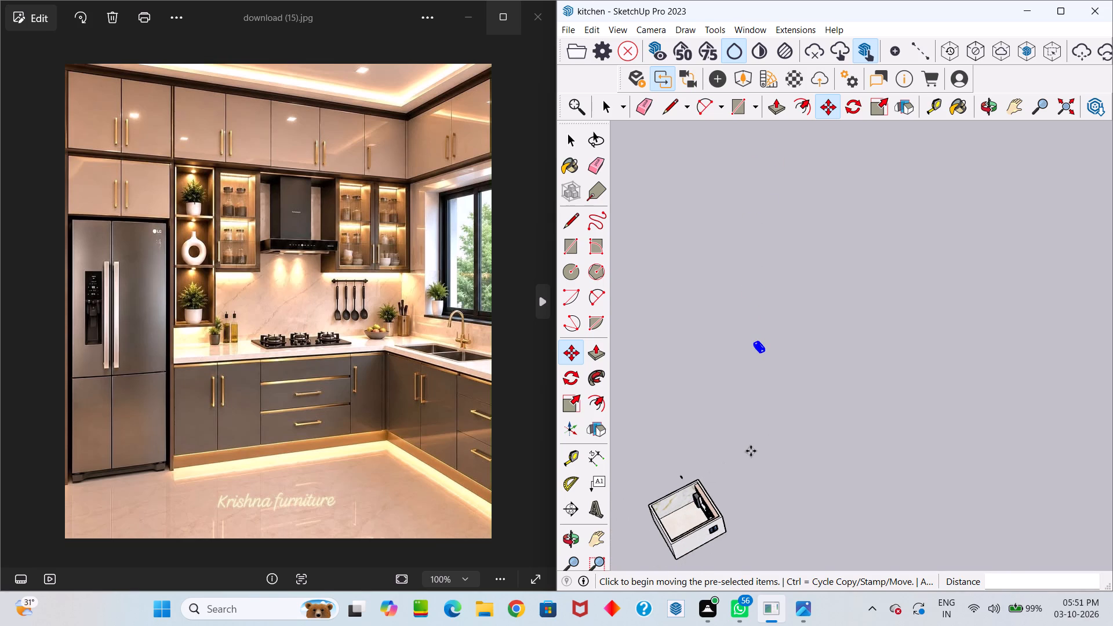
key(space)
scroll(752, 329, up, 11)
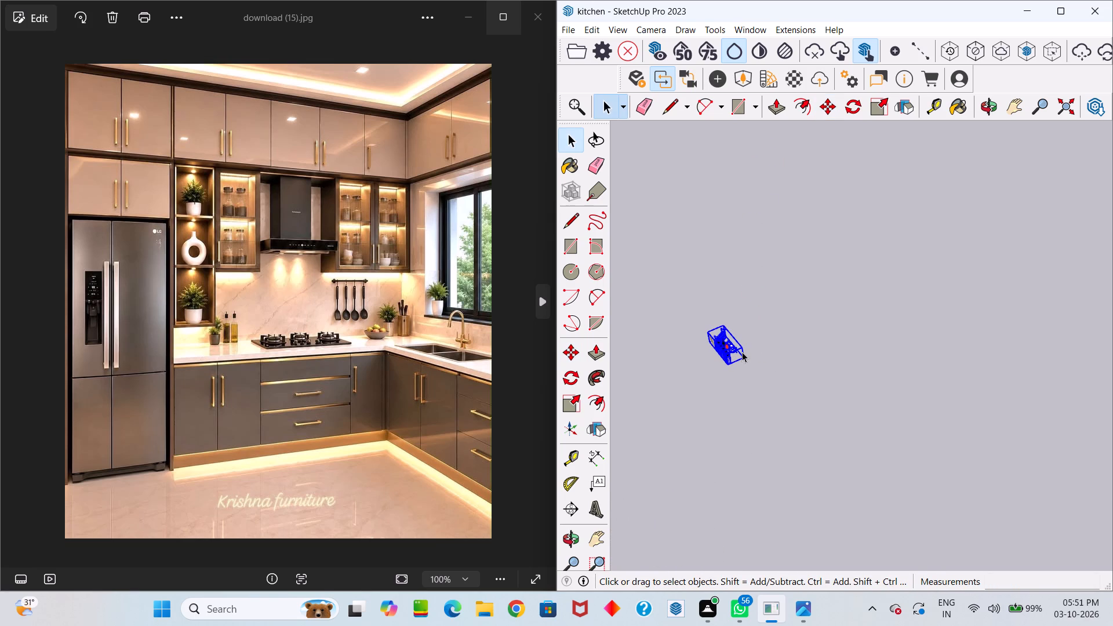
key(m)
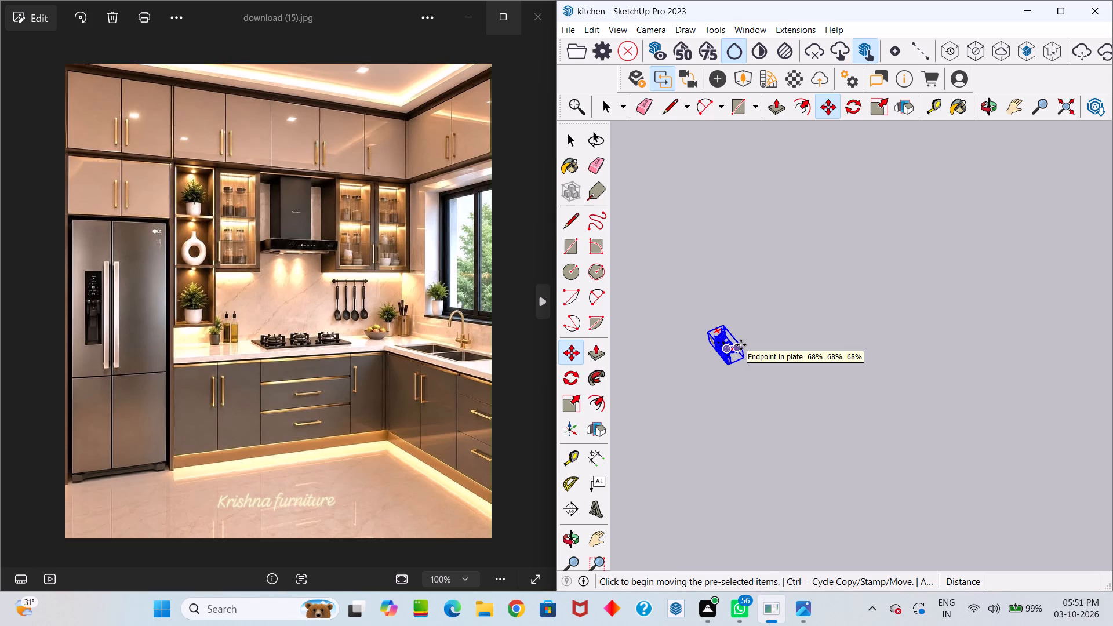
click(741, 345)
scroll(732, 409, down, 14)
scroll(723, 457, down, 6)
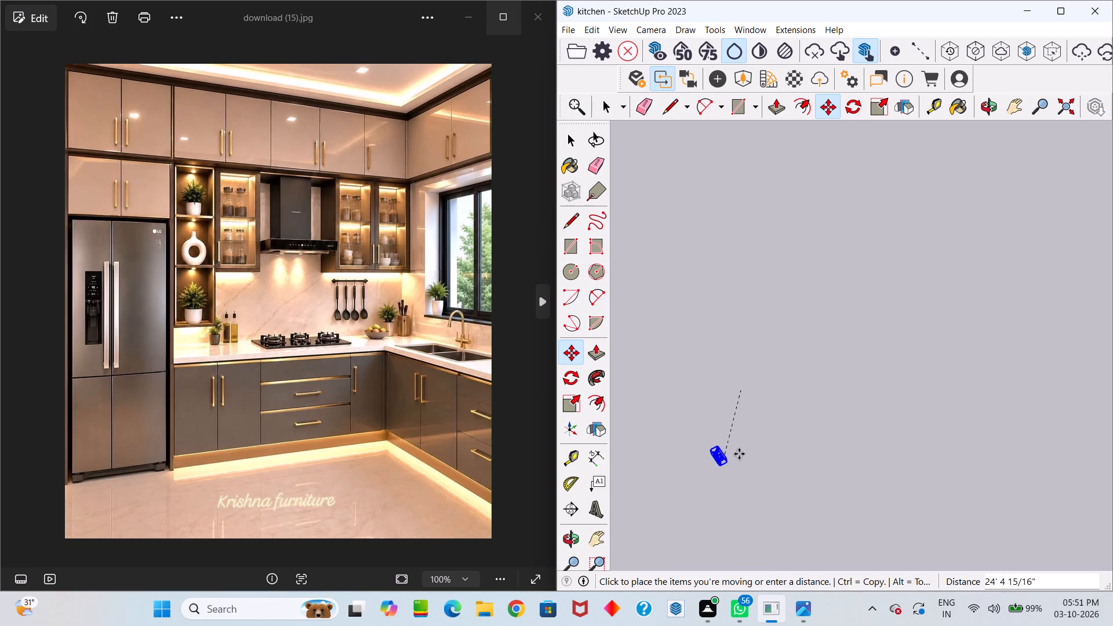
scroll(739, 454, down, 18)
scroll(717, 436, down, 3)
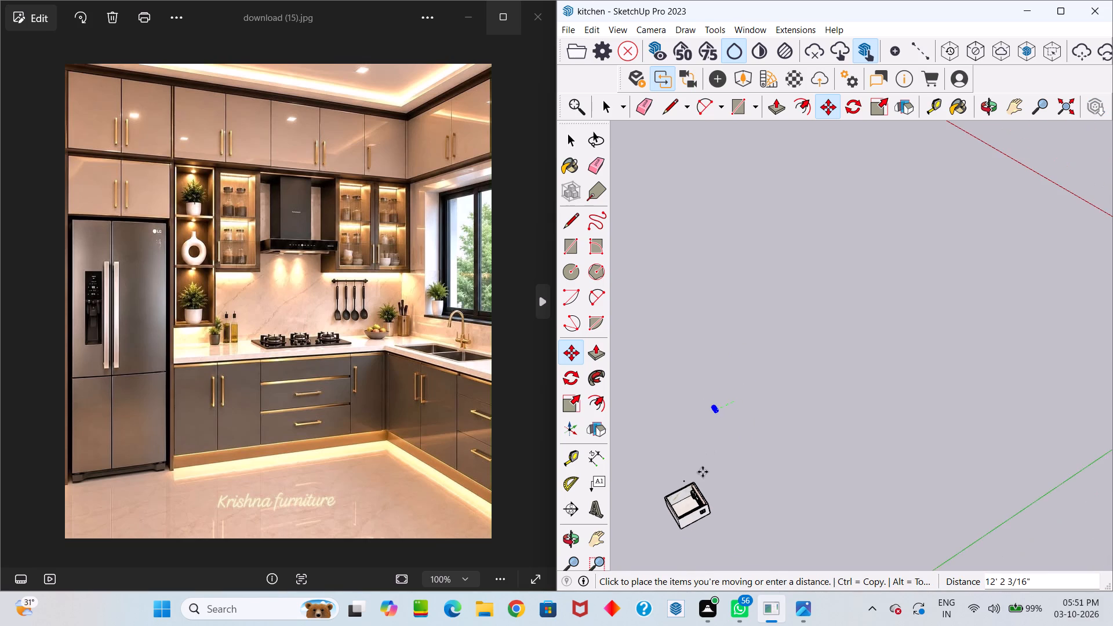
scroll(707, 486, up, 6)
scroll(660, 512, up, 9)
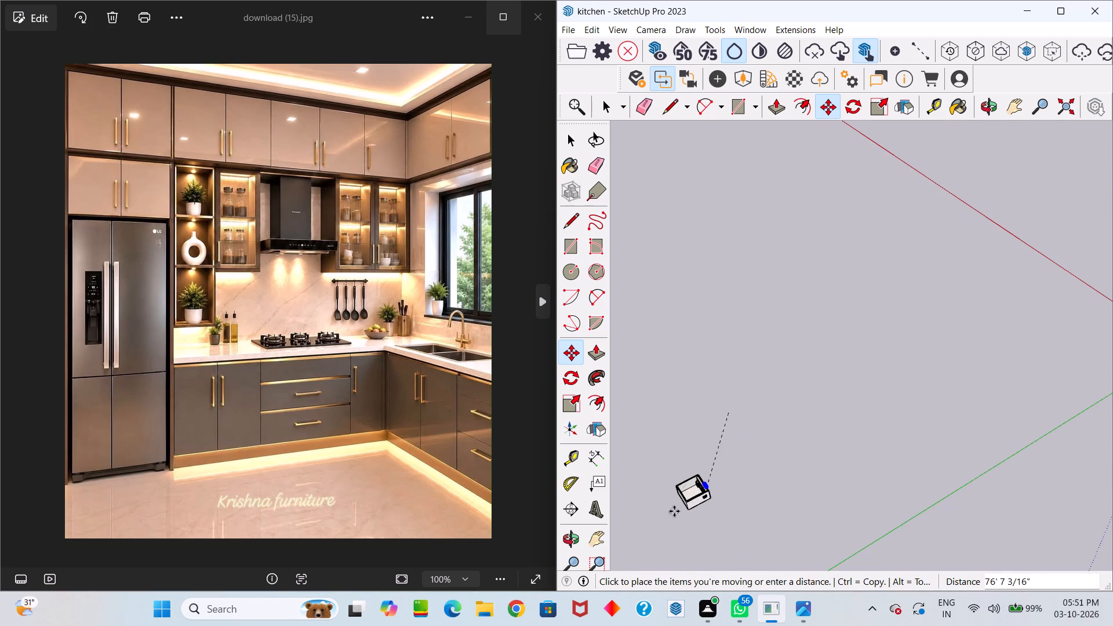
scroll(674, 511, up, 10)
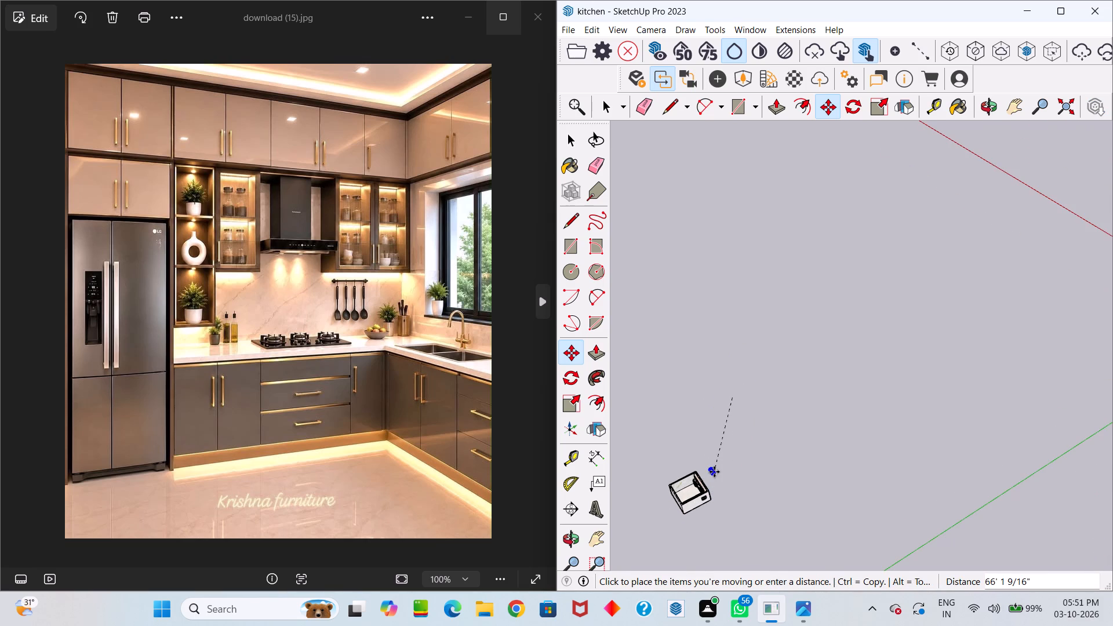
click(714, 472)
Move the kitchen items component about 36' 11" into the kitchen room, in front of the refrigerator and base cabinets.
scroll(711, 487, up, 20)
scroll(711, 487, up, 8)
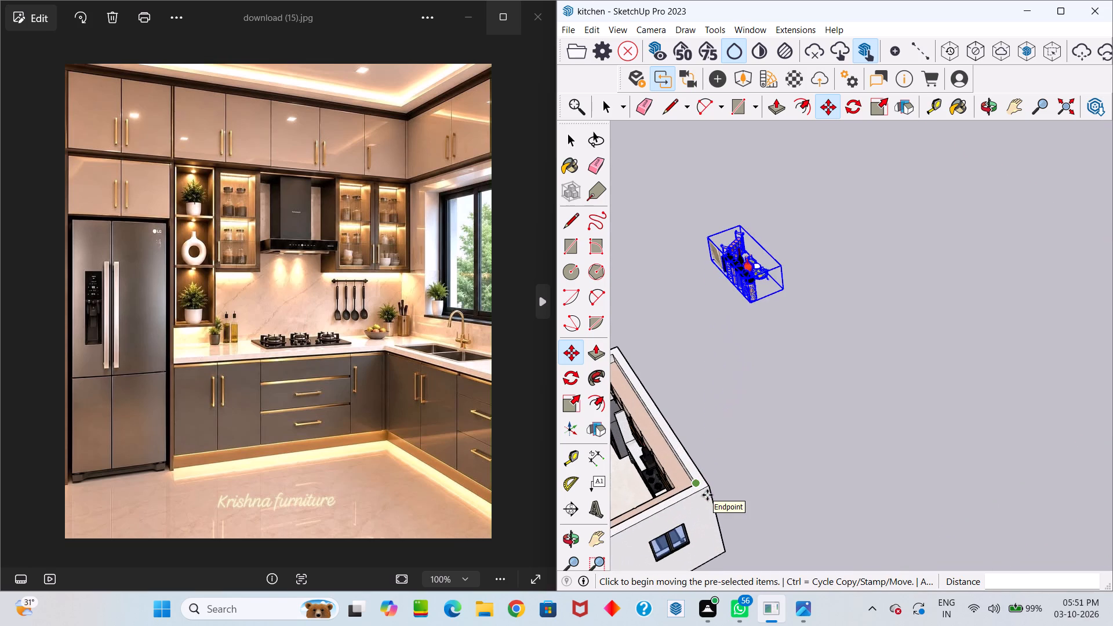
middle_drag(705, 495, 893, 399)
drag(700, 490, 889, 398)
middle_drag(920, 396, 1049, 336)
key(space)
middle_drag(793, 359, 858, 372)
drag(793, 359, 858, 372)
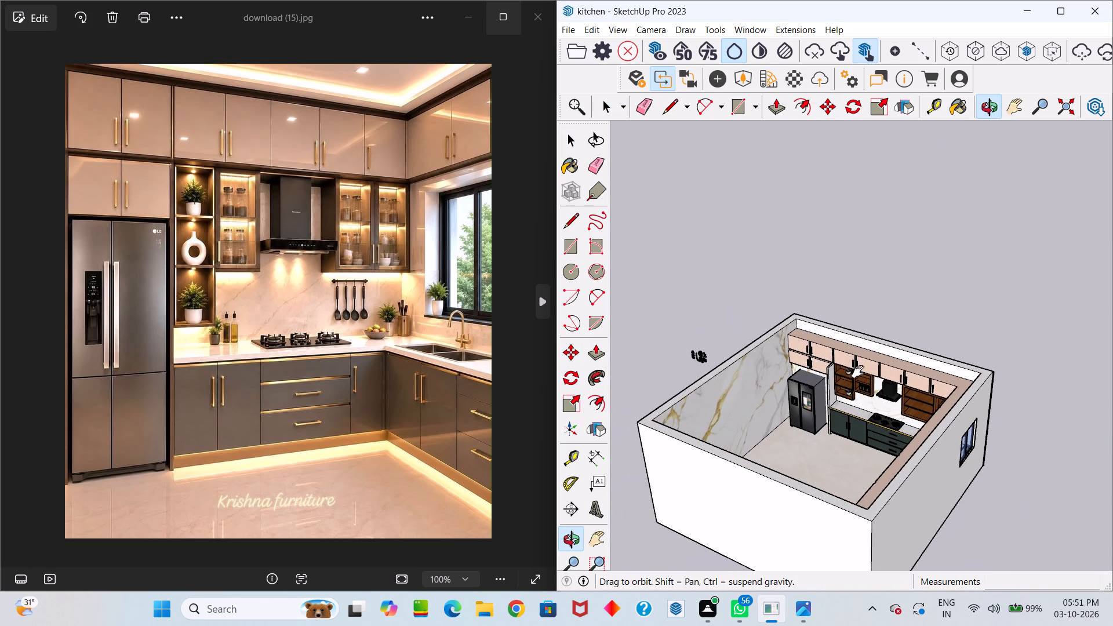
drag(858, 372, 863, 372)
middle_drag(858, 372, 863, 372)
scroll(861, 357, down, 1)
middle_drag(865, 306, 956, 432)
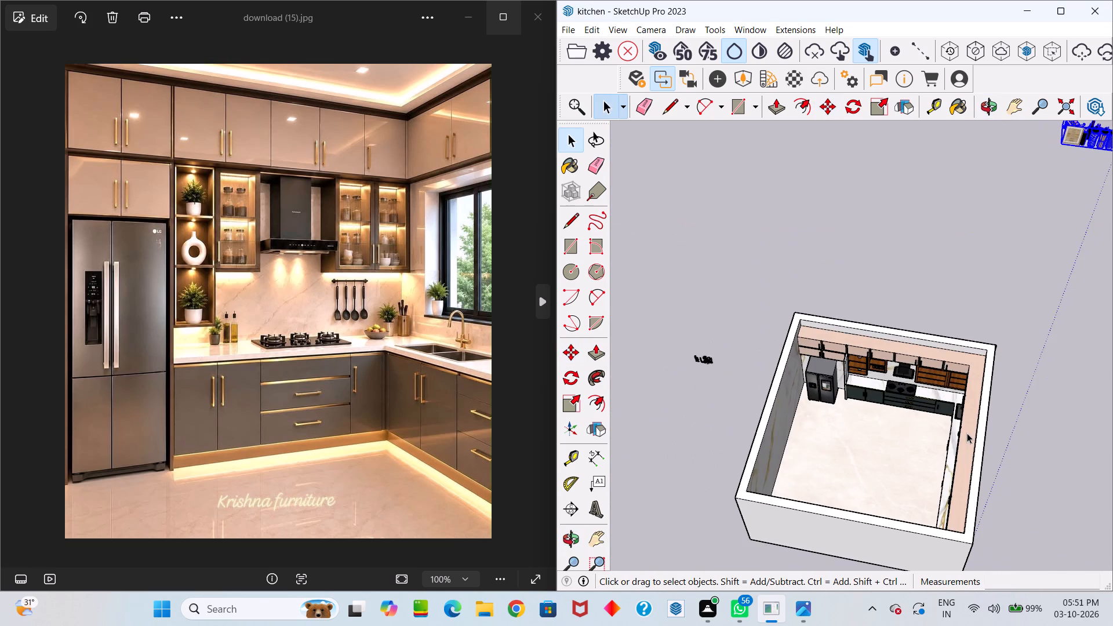
scroll(875, 366, up, 7)
scroll(890, 363, down, 10)
middle_drag(874, 321, 730, 215)
drag(871, 310, 730, 215)
middle_drag(766, 224, 841, 284)
scroll(837, 278, down, 6)
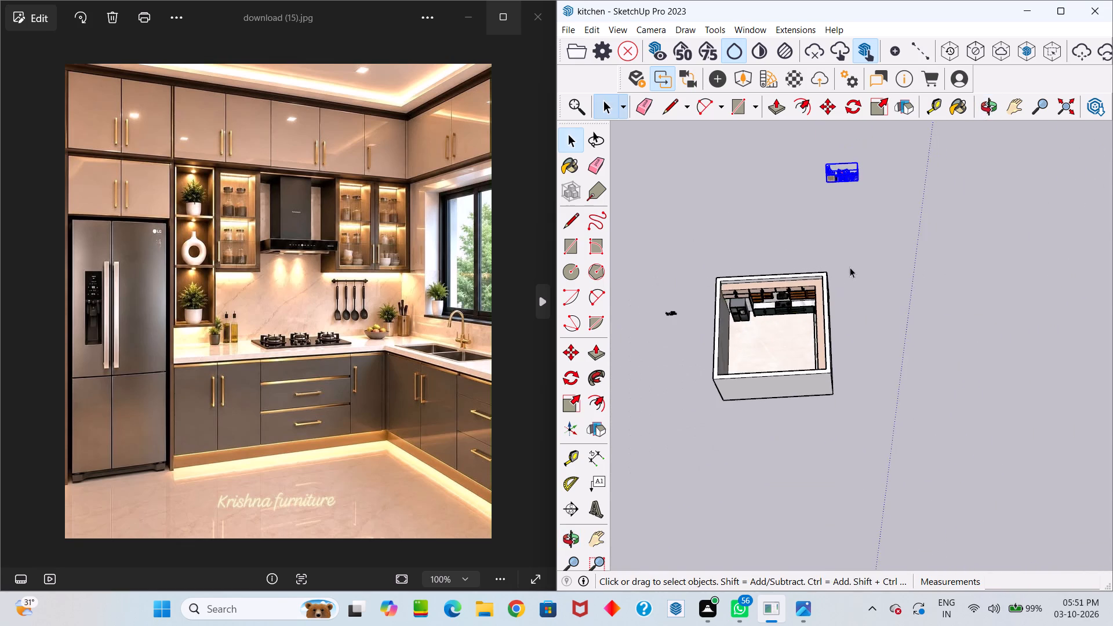
middle_drag(849, 257, 827, 132)
scroll(856, 143, up, 12)
scroll(866, 147, down, 4)
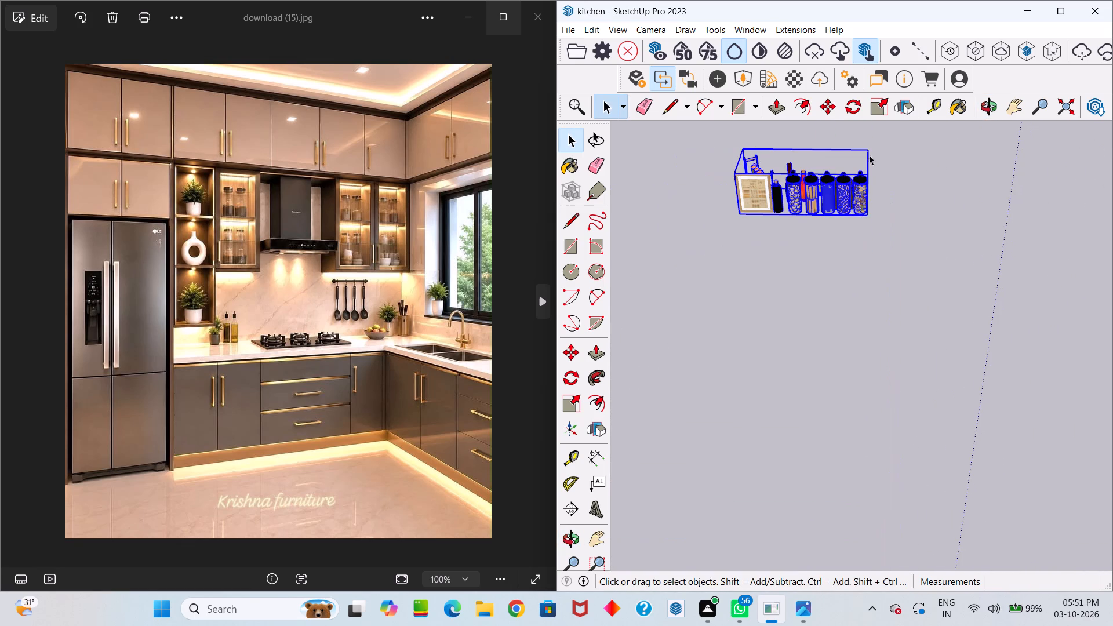
middle_drag(852, 191, 841, 137)
click(841, 173)
key(m)
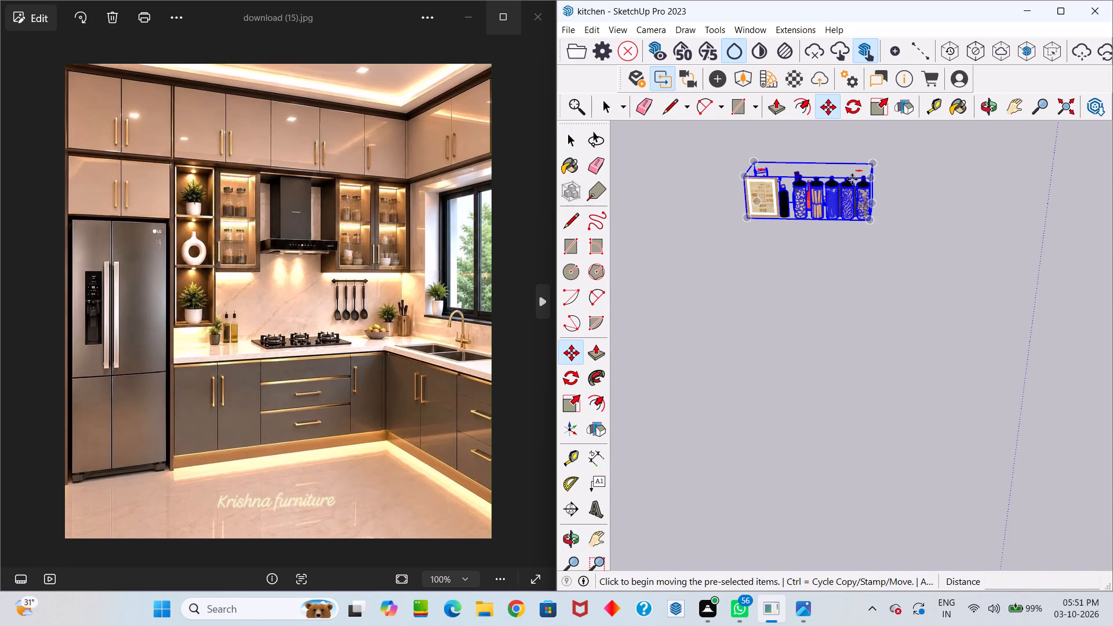
click(871, 221)
scroll(840, 248, down, 13)
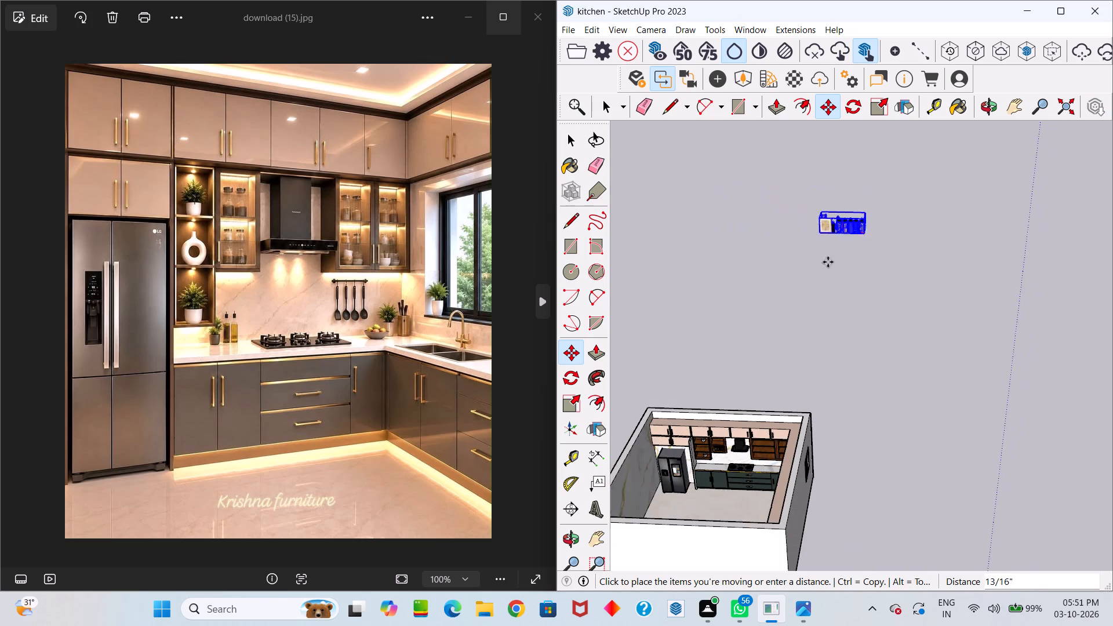
scroll(799, 476, up, 5)
scroll(748, 451, up, 5)
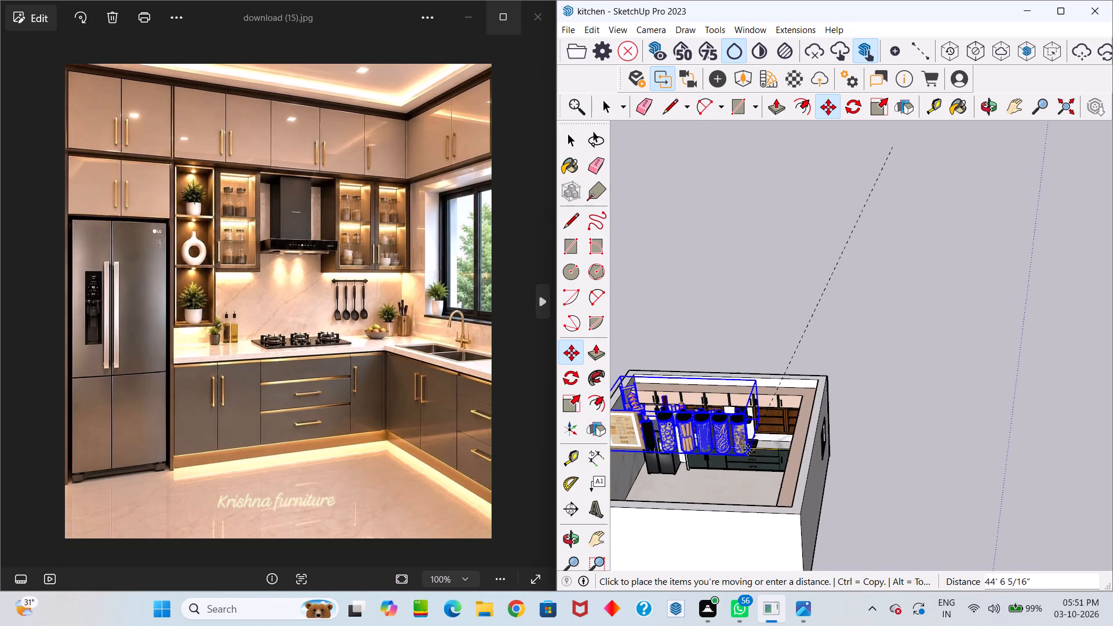
middle_drag(748, 450, 735, 460)
scroll(734, 461, down, 5)
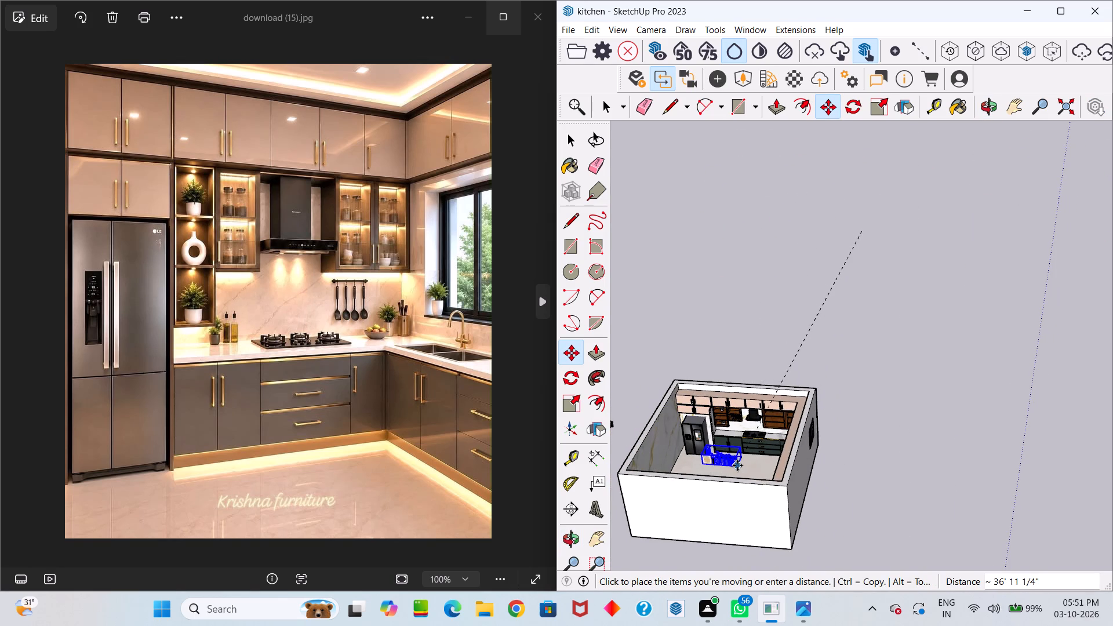
click(737, 465)
Explode the kitchen items component beside the refrigerator into its separate jars, bottles and accessories.
scroll(737, 465, up, 14)
scroll(723, 458, up, 11)
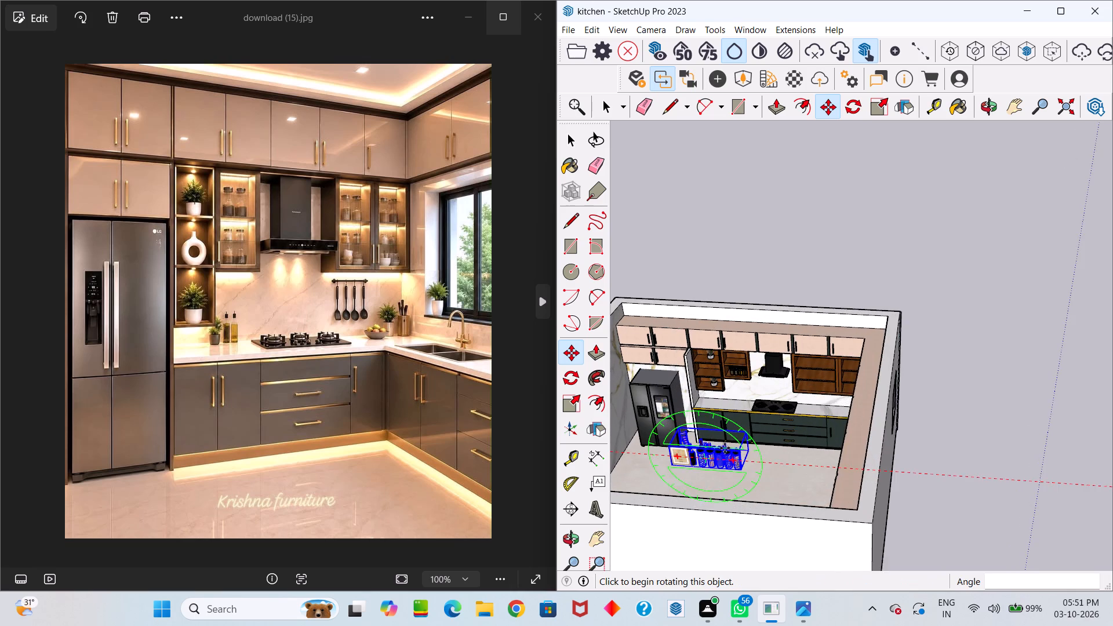
scroll(725, 448, up, 18)
scroll(736, 448, up, 6)
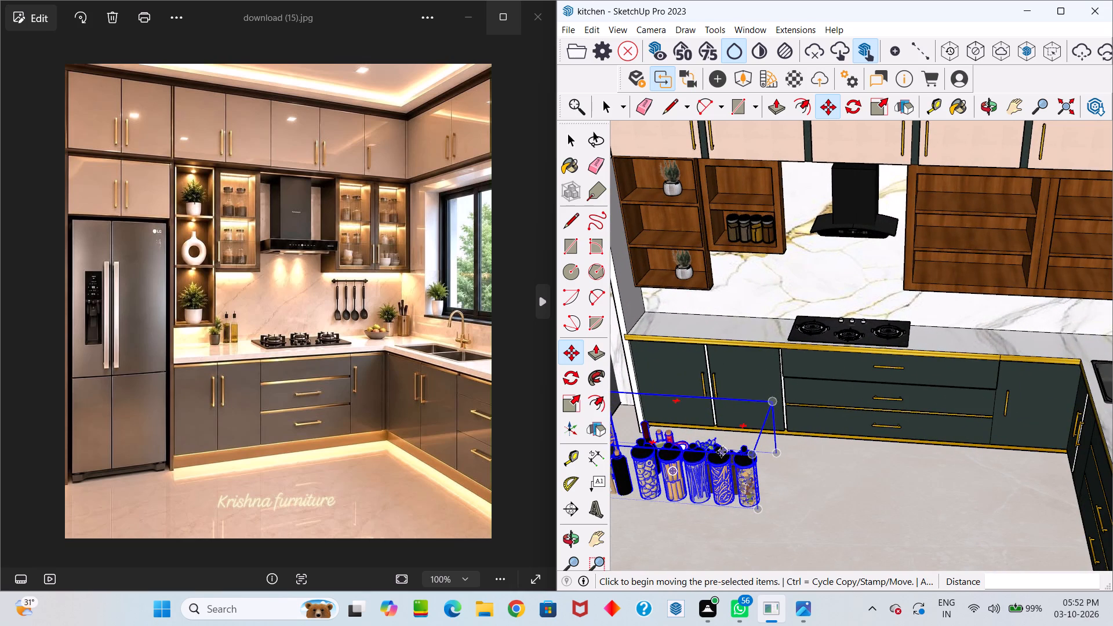
middle_drag(729, 449, 965, 465)
drag(760, 445, 965, 465)
middle_drag(976, 465, 927, 462)
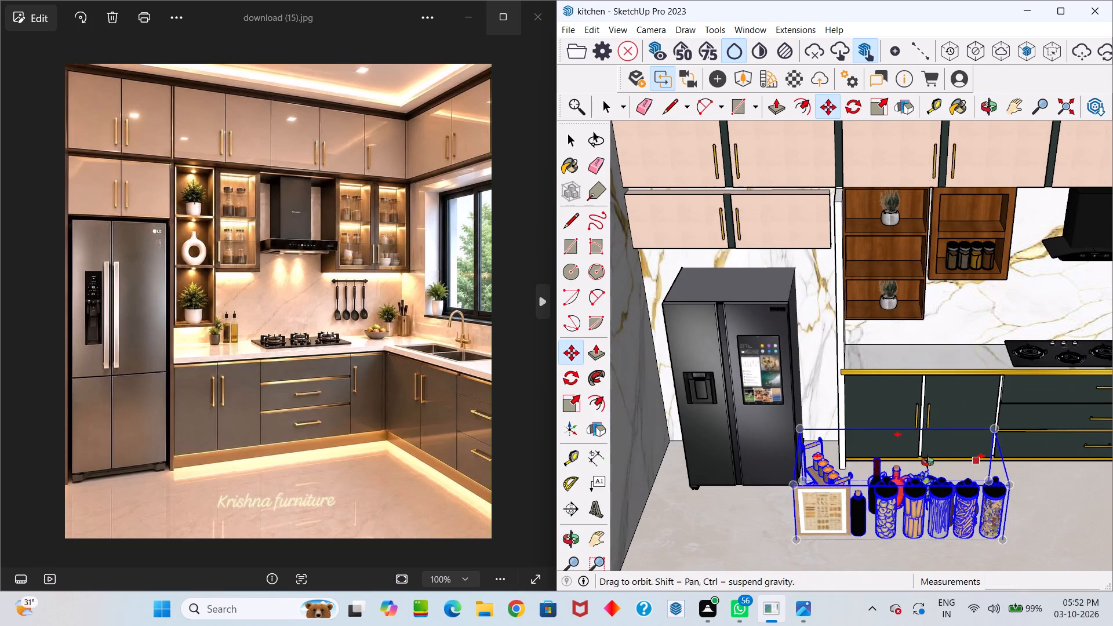
middle_drag(927, 462, 929, 522)
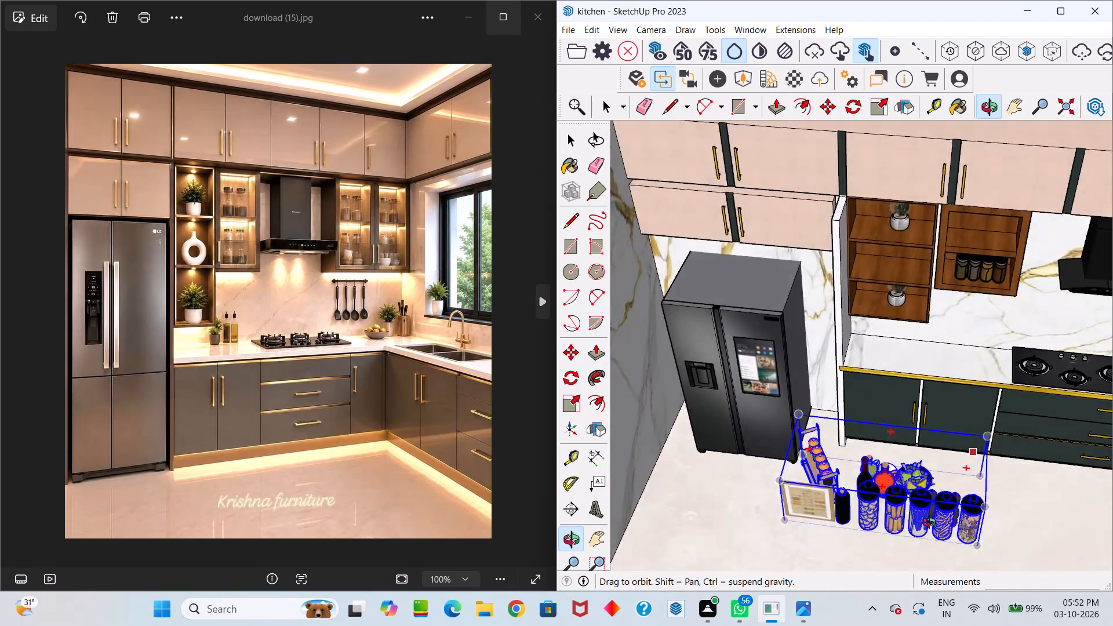
middle_drag(929, 522, 921, 464)
scroll(914, 476, down, 2)
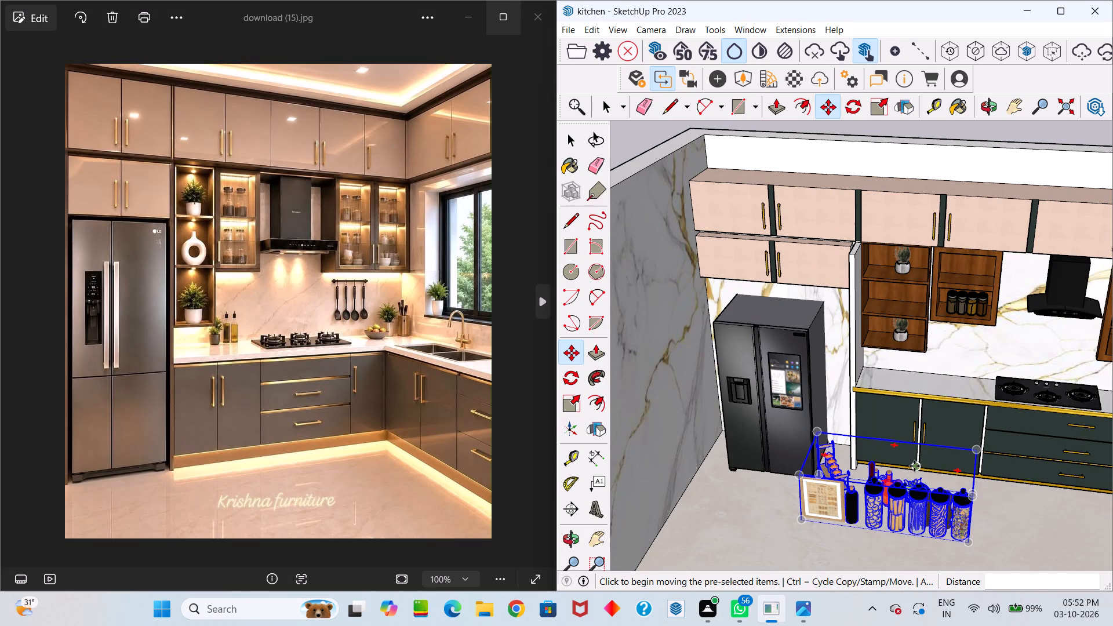
key(space)
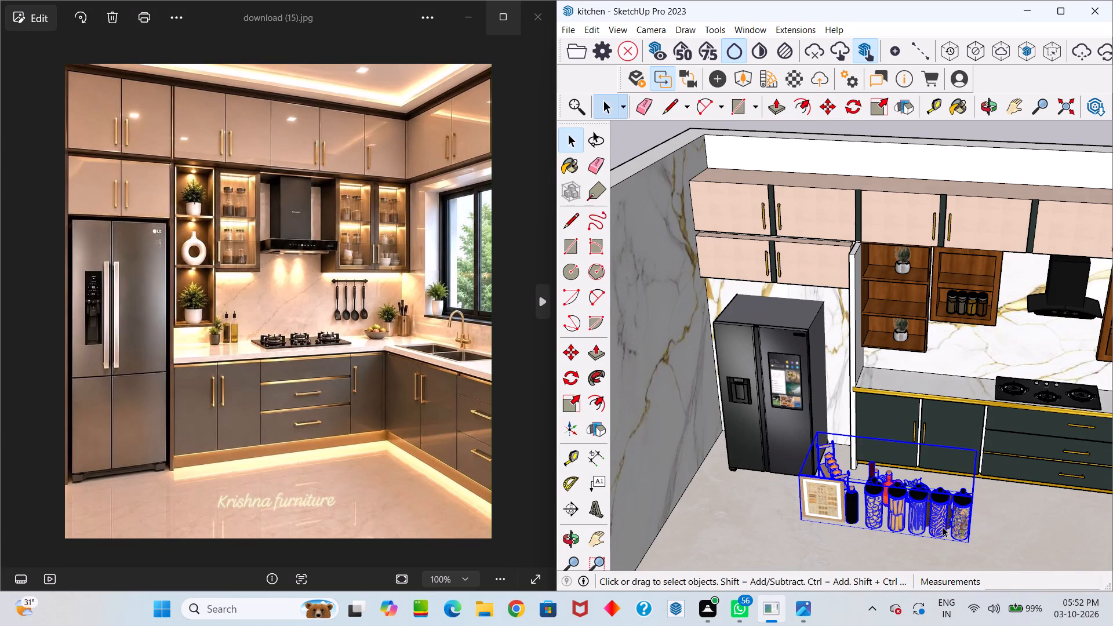
right_click(943, 527)
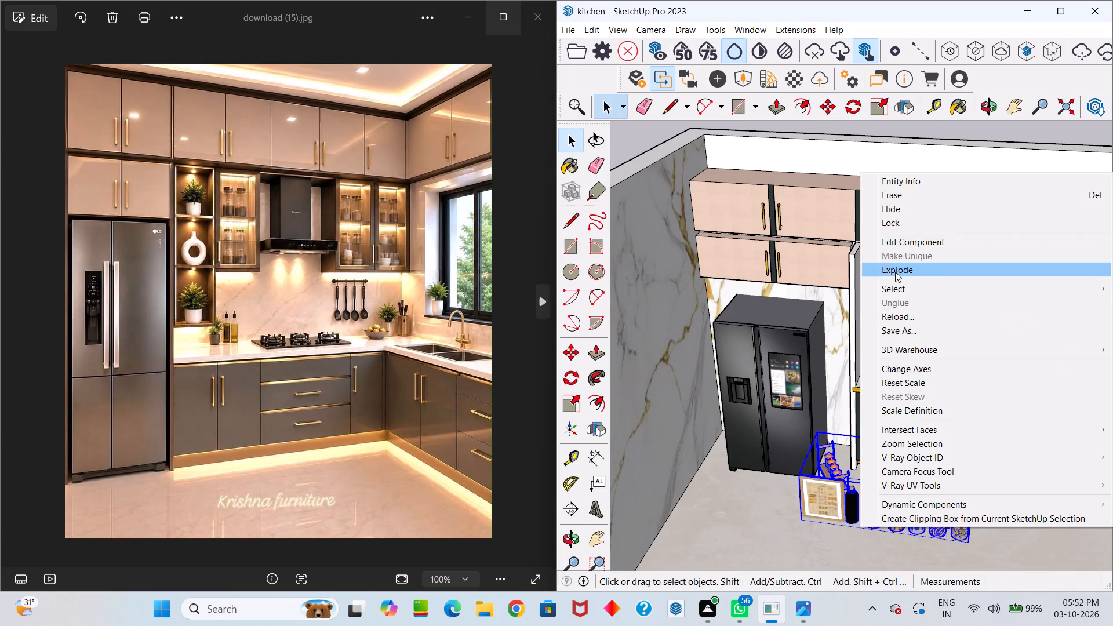
click(895, 272)
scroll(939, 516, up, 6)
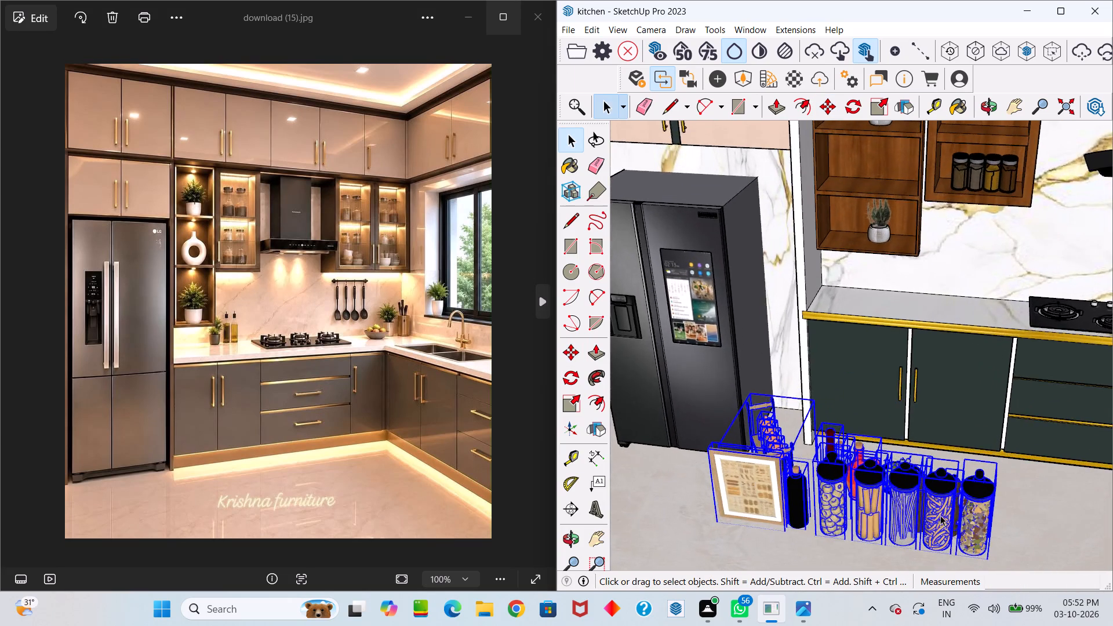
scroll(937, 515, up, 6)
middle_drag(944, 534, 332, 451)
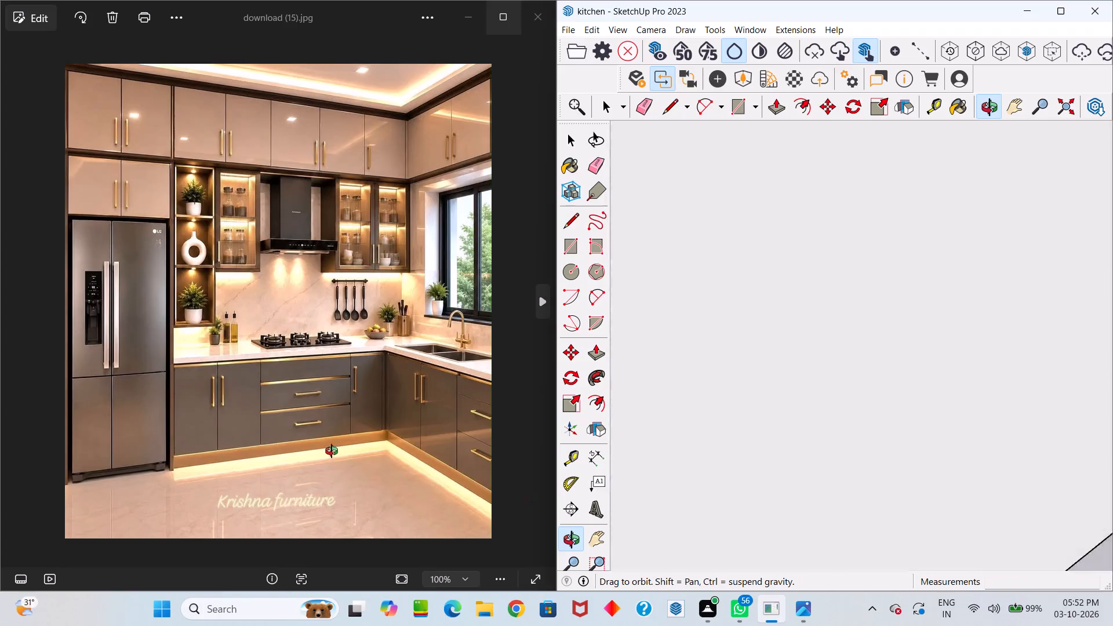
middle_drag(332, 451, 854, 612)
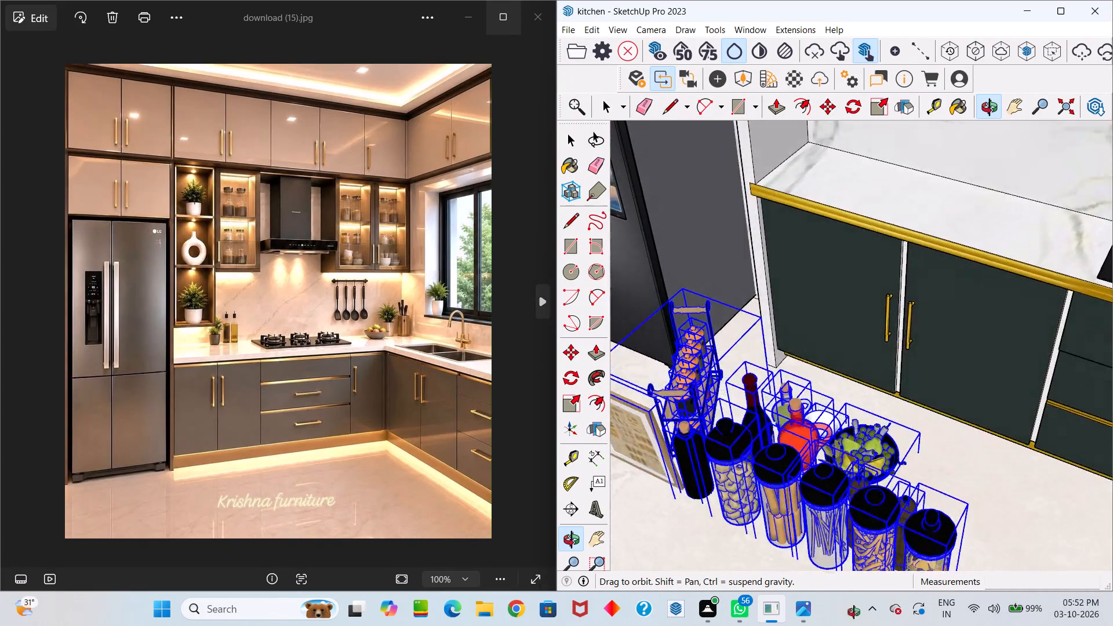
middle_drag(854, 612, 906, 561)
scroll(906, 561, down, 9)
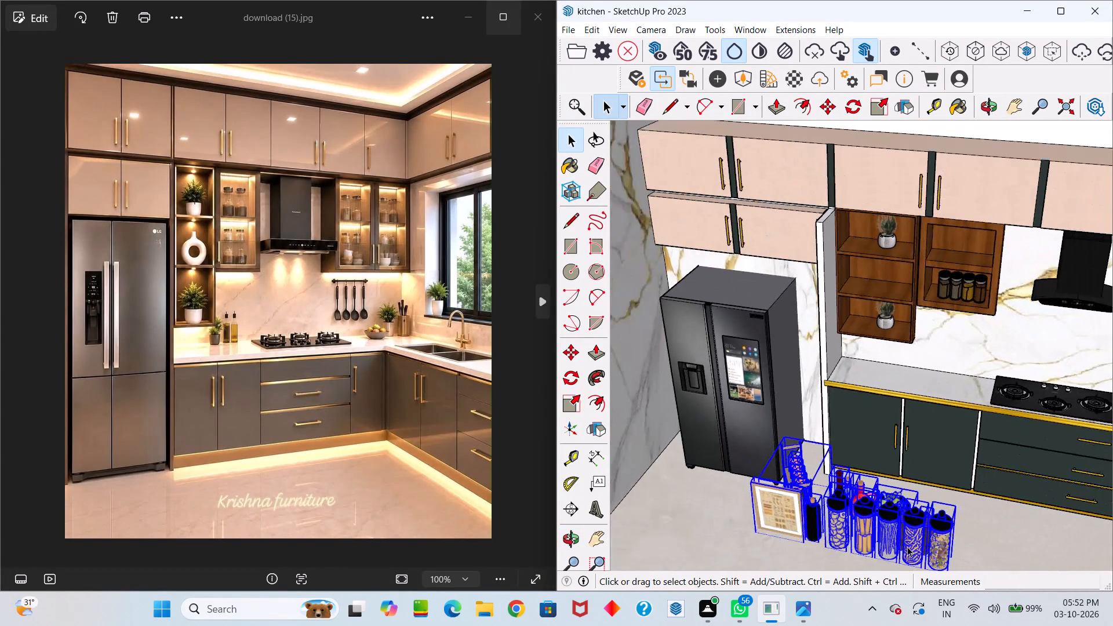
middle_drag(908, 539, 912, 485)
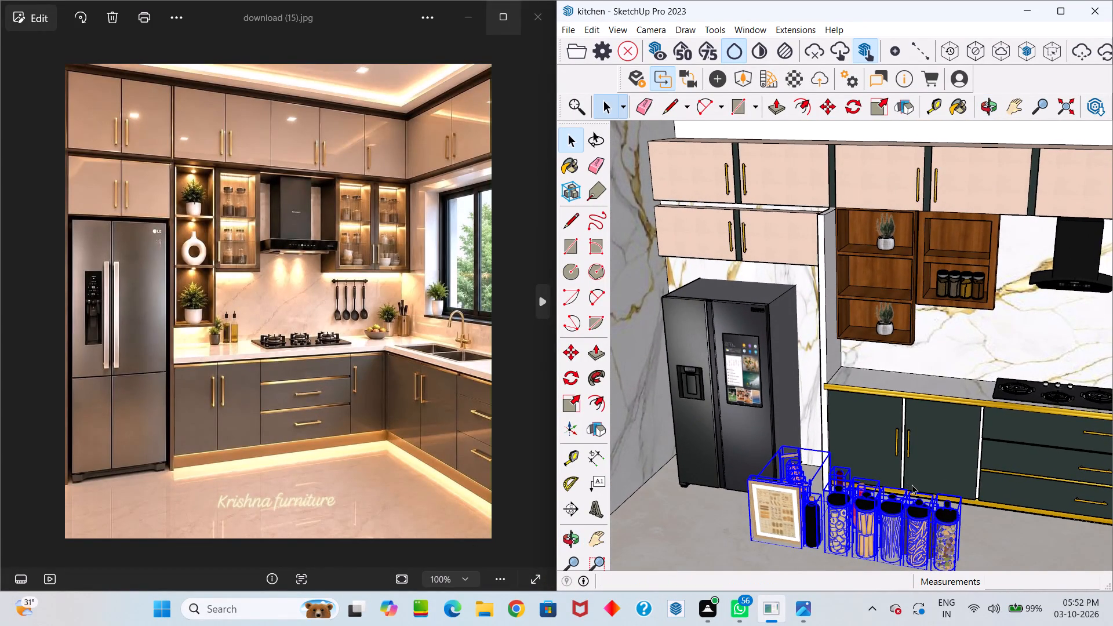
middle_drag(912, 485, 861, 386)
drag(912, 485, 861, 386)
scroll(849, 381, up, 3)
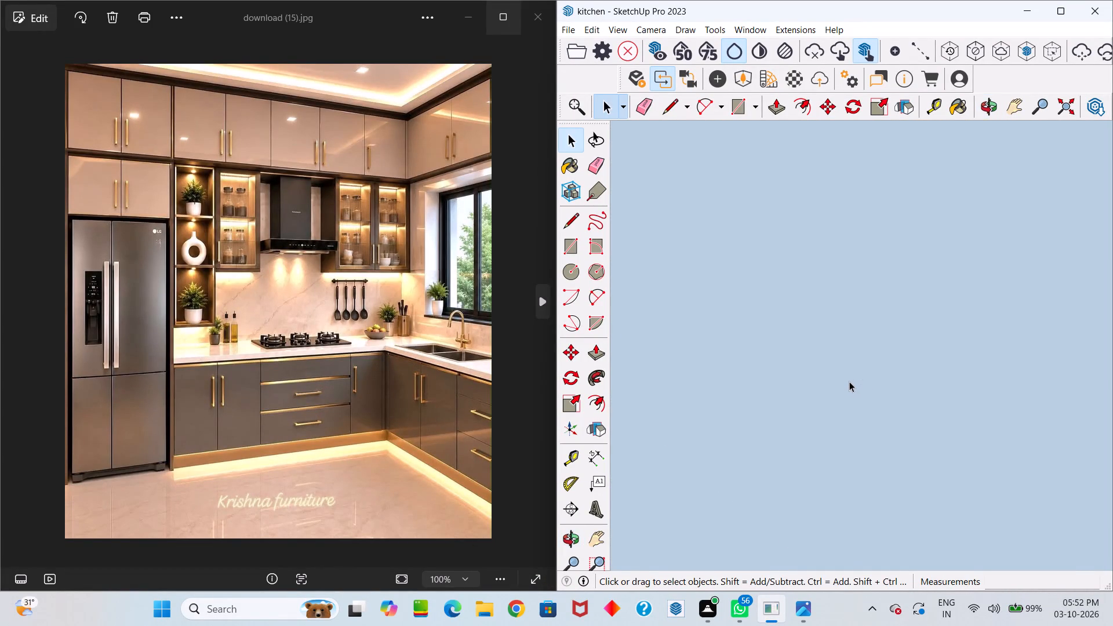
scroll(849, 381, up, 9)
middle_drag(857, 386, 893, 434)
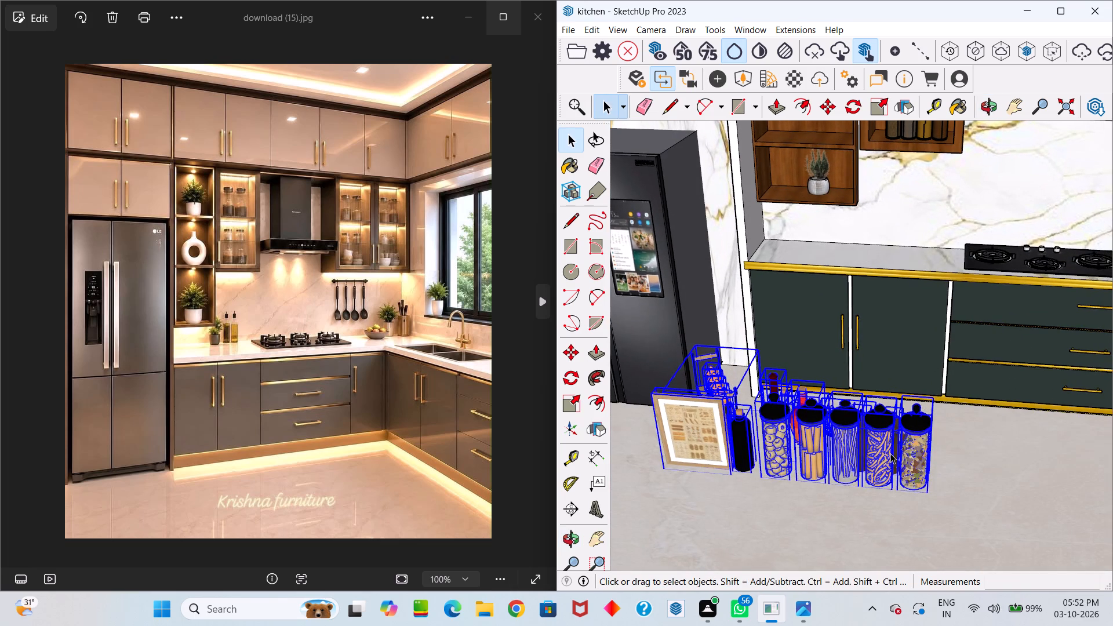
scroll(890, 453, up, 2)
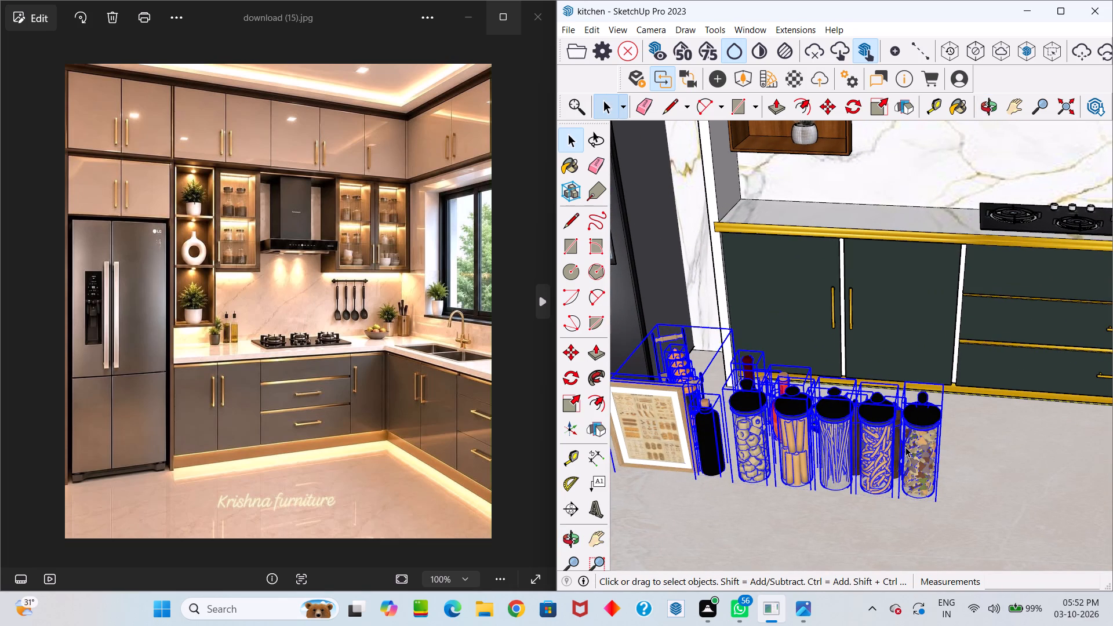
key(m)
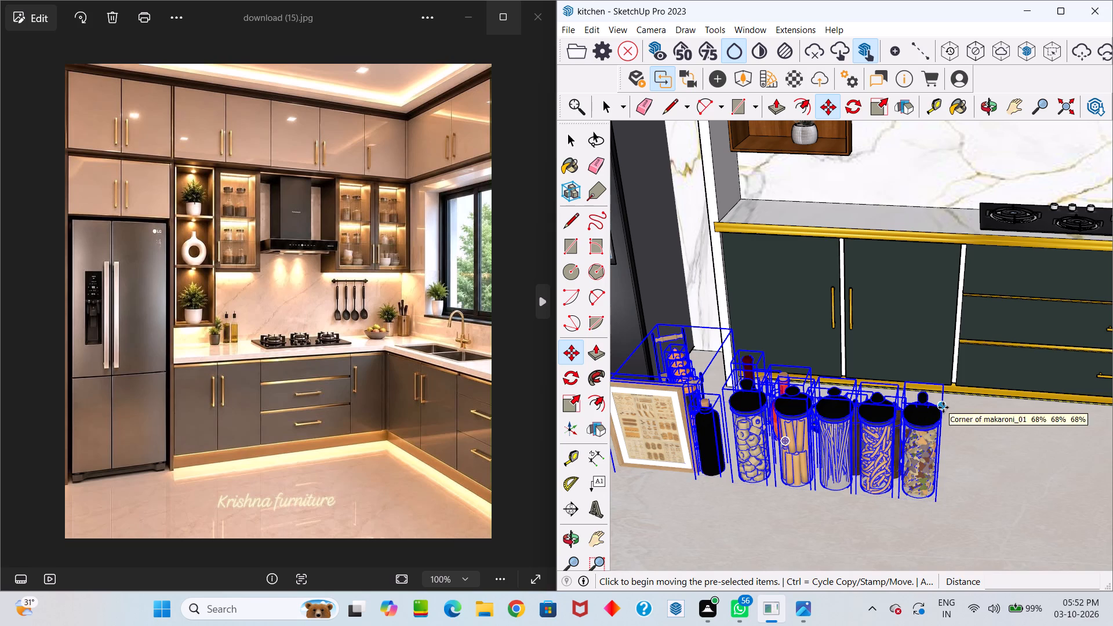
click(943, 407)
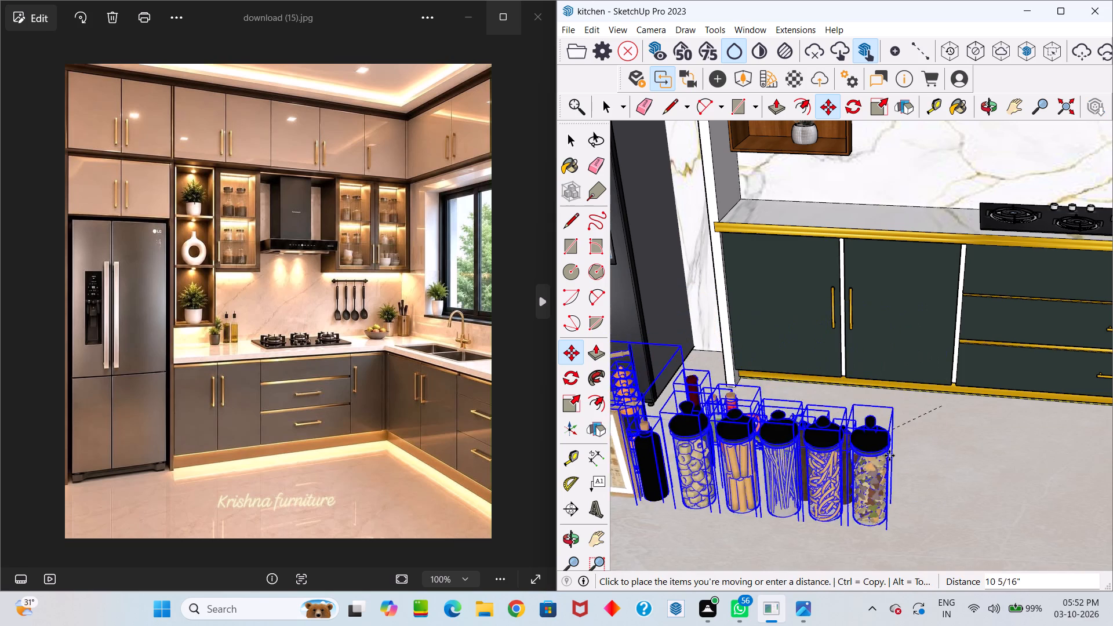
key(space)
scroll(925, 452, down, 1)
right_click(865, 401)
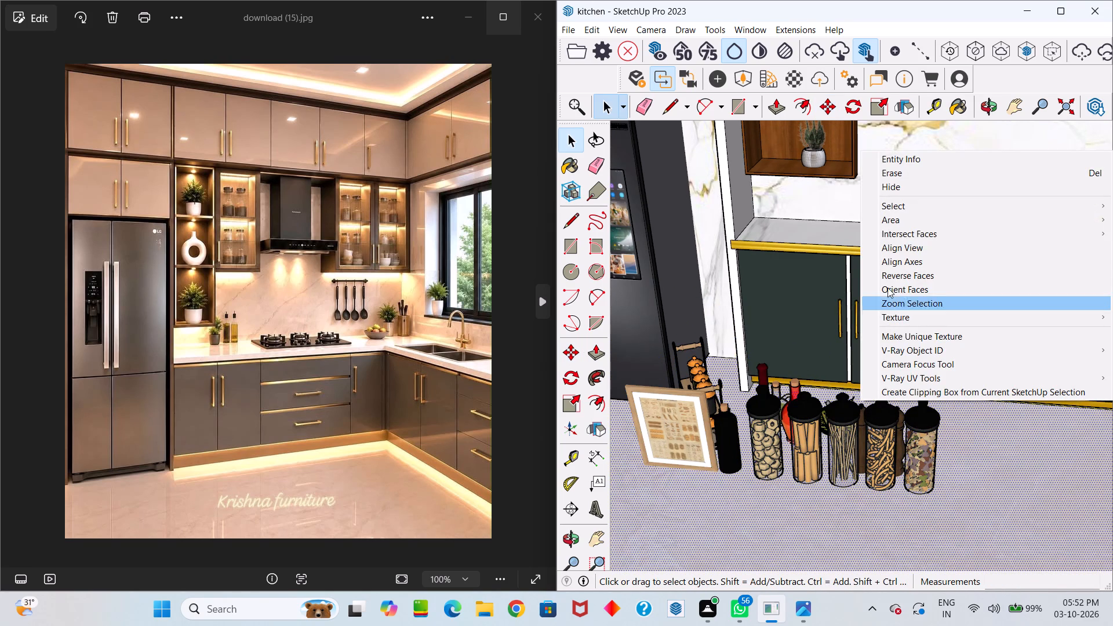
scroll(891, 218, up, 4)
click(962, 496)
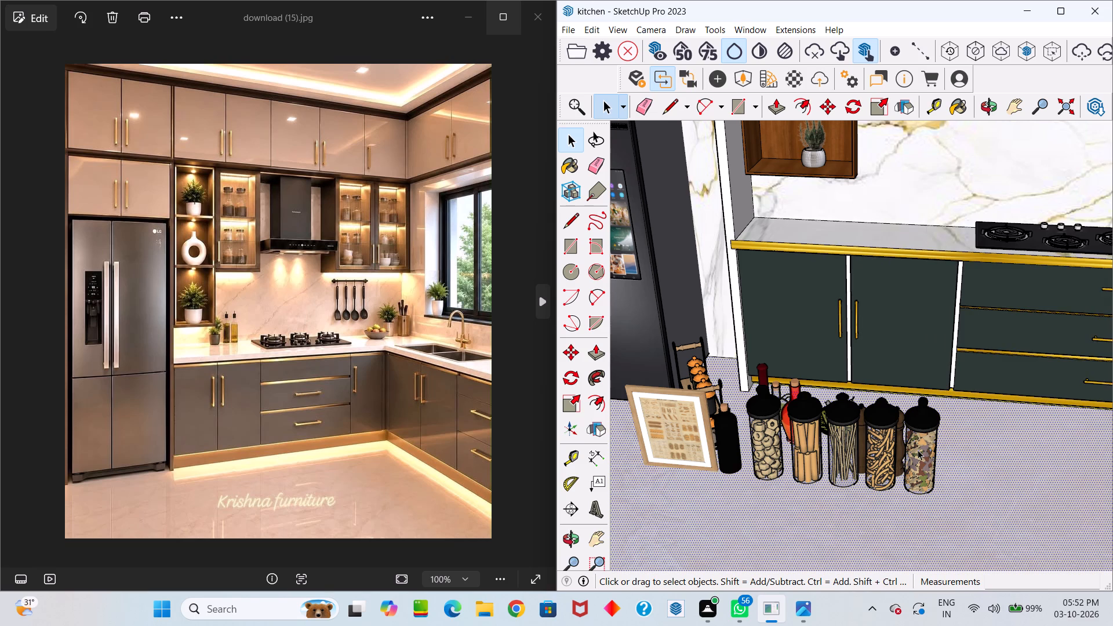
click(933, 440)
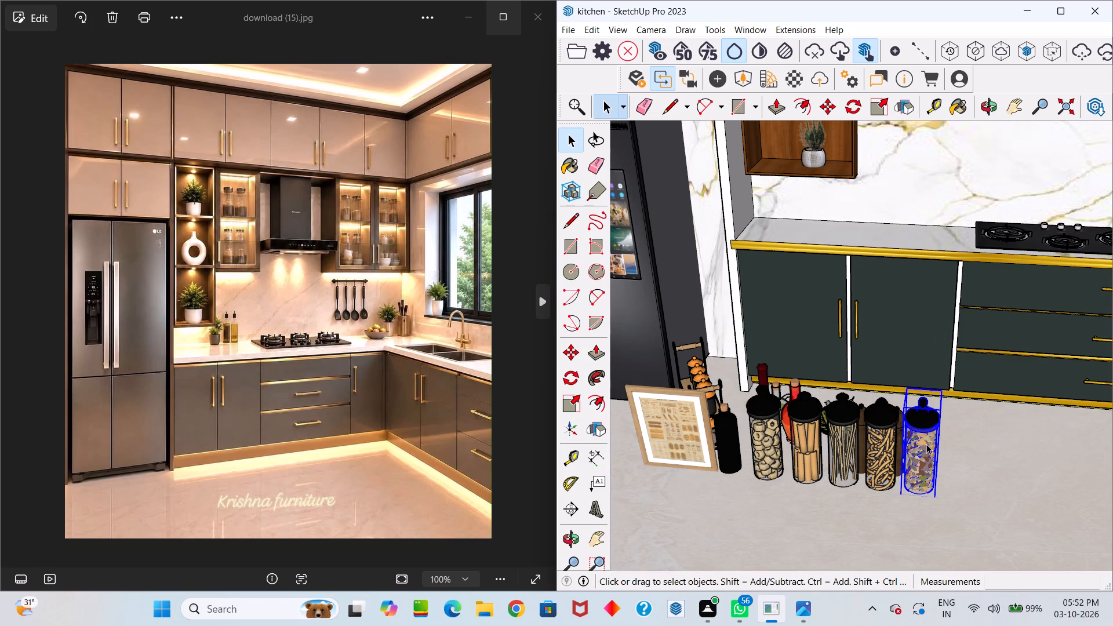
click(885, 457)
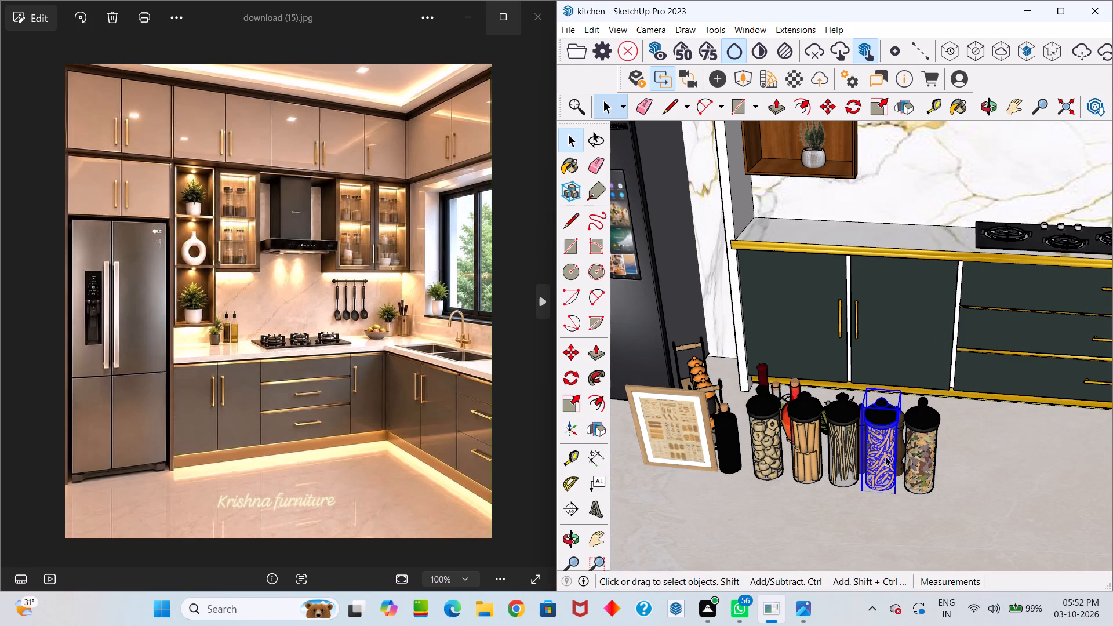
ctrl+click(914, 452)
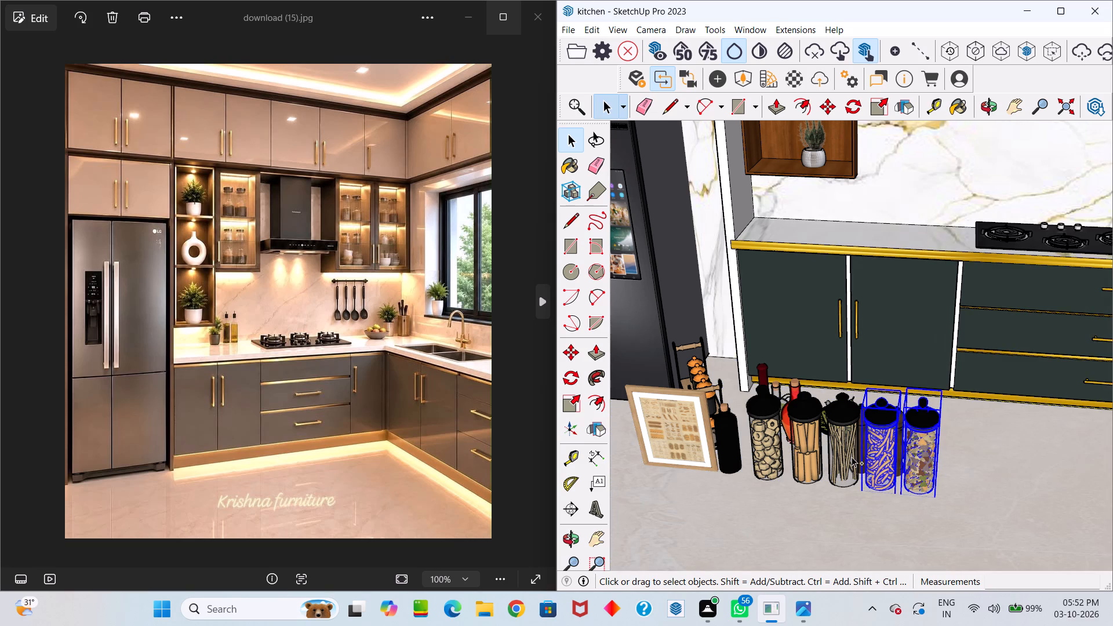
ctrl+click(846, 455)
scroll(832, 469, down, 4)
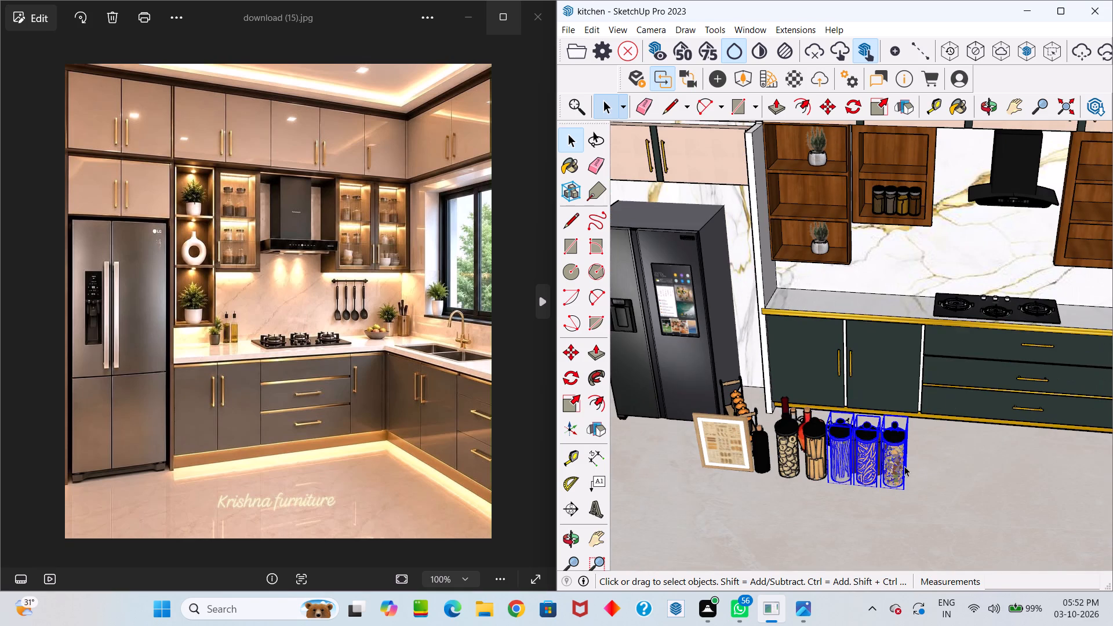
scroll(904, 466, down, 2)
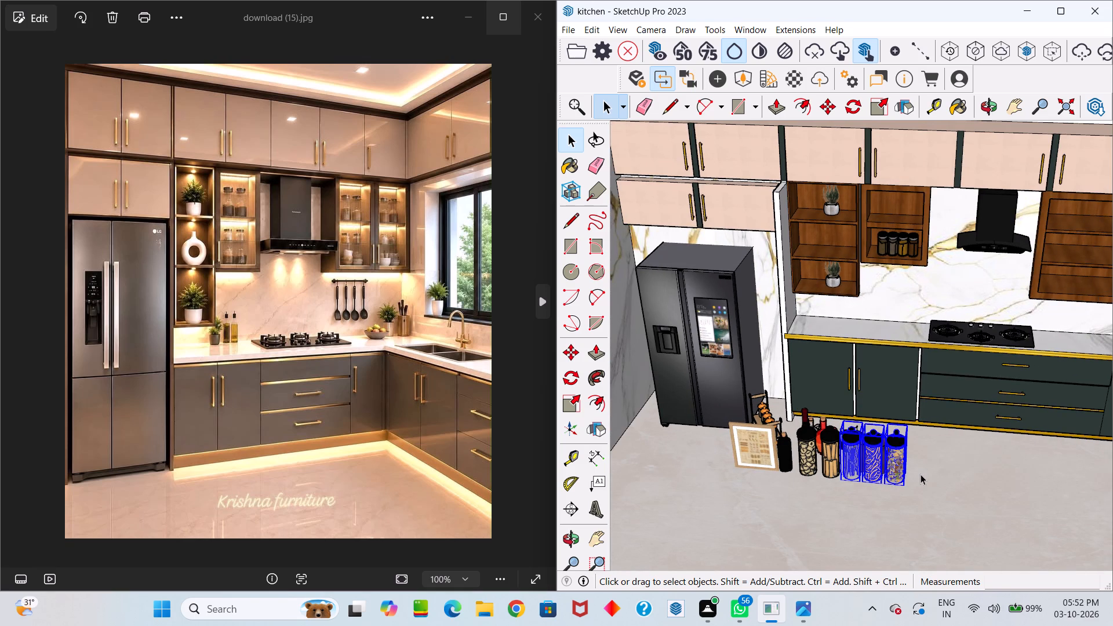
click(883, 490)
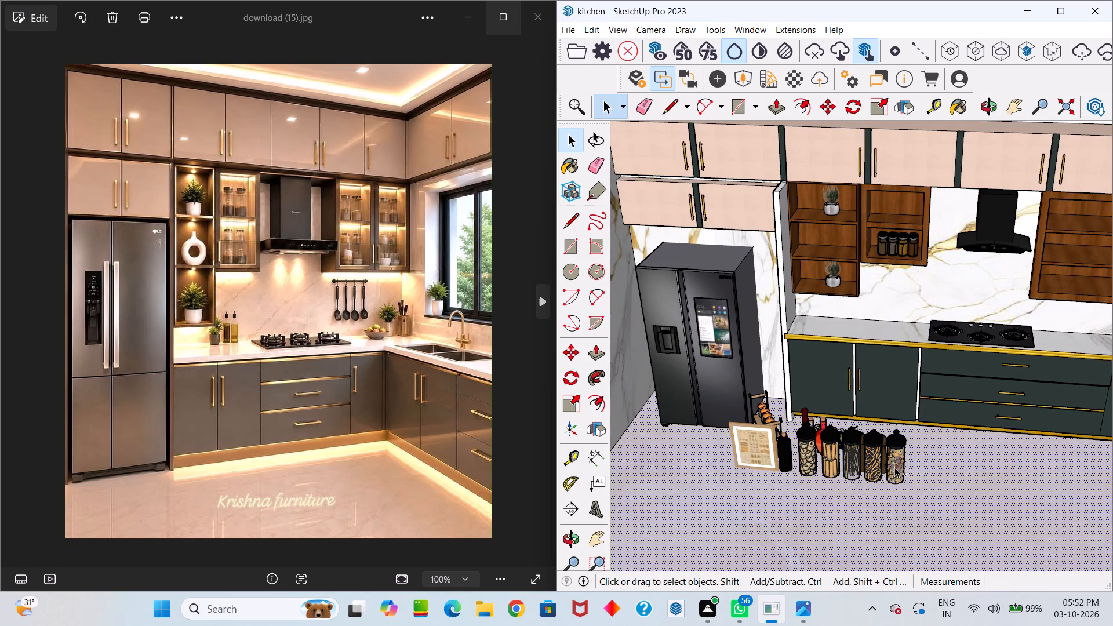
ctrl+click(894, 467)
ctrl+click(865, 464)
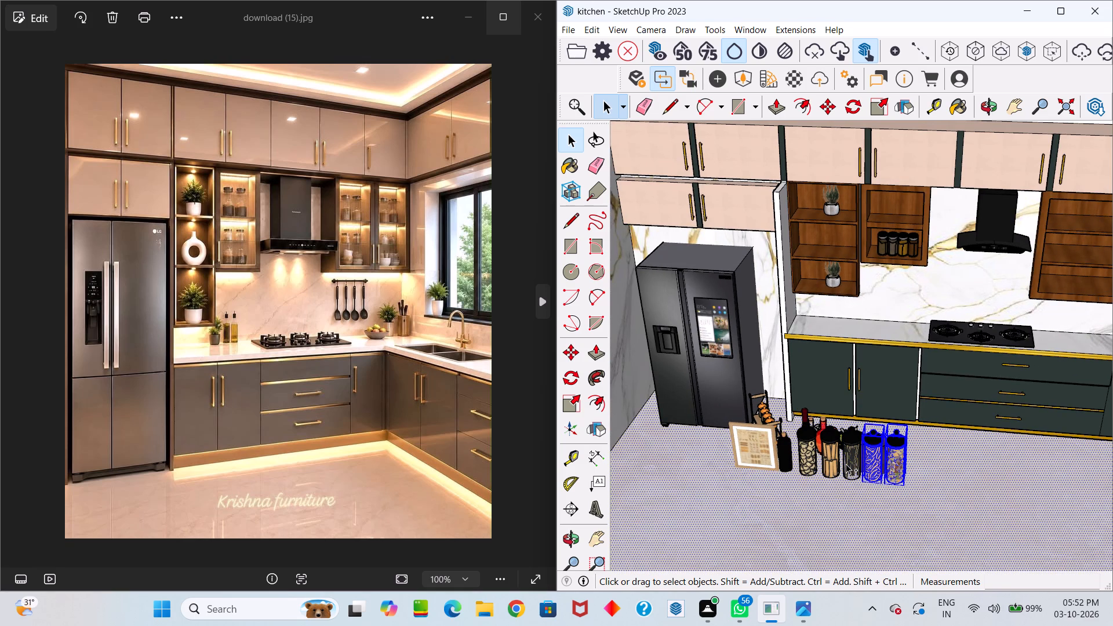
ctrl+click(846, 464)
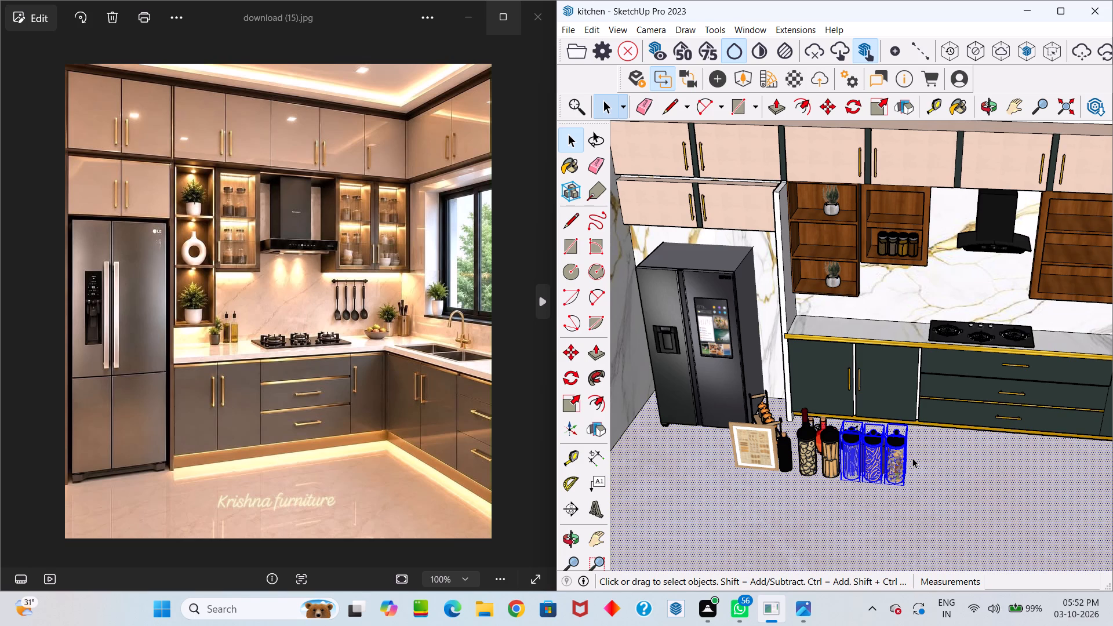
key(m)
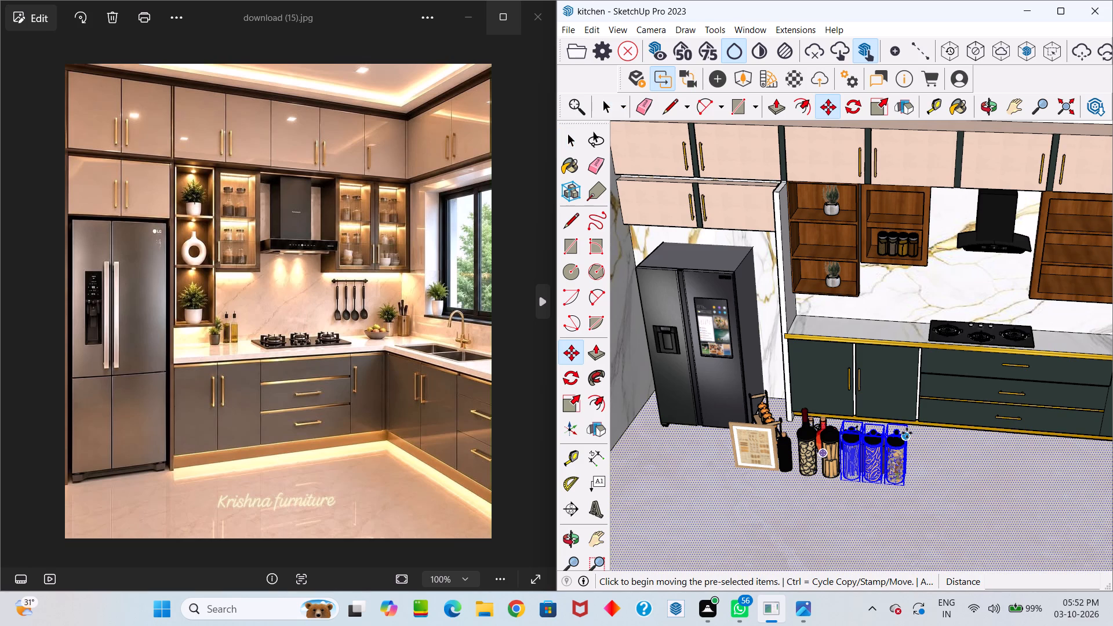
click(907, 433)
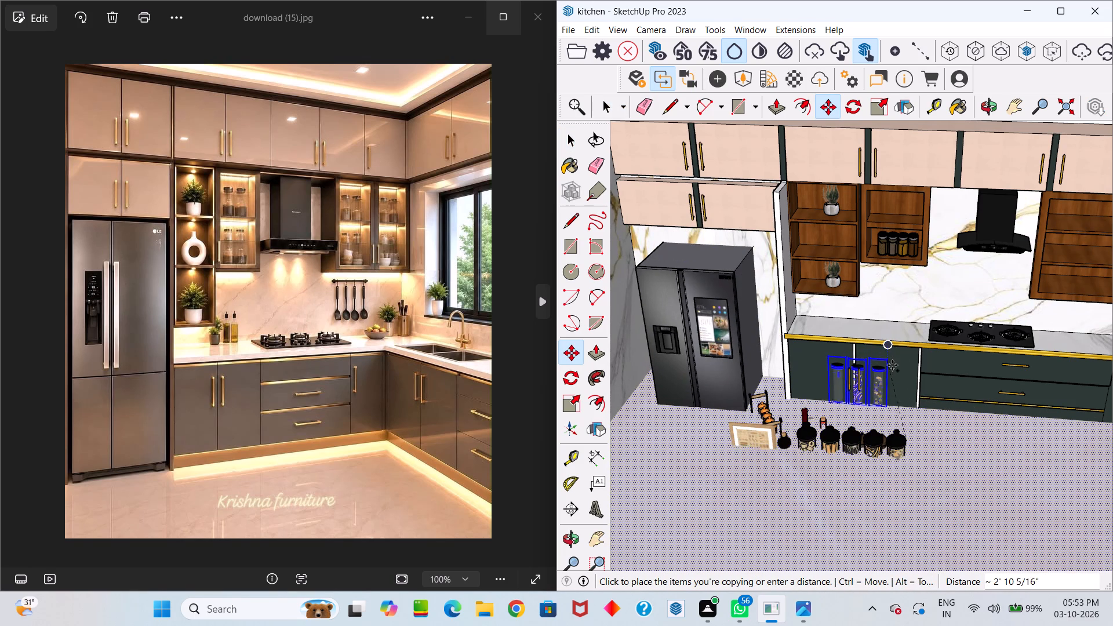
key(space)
Undo the explode of the kitchen items component and its last move into the kitchen room.
key(ctrl+z)
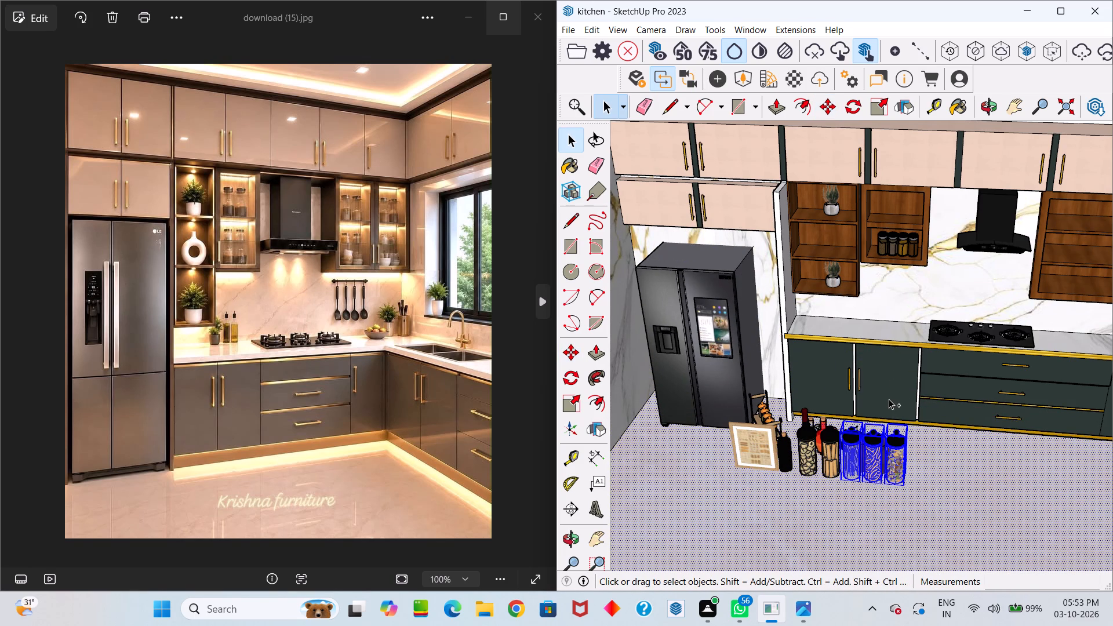
key(ctrl+z)
Explode the kitchen items component lying outside the kitchen room into its separate jars, bottles and accessories.
scroll(861, 428, down, 14)
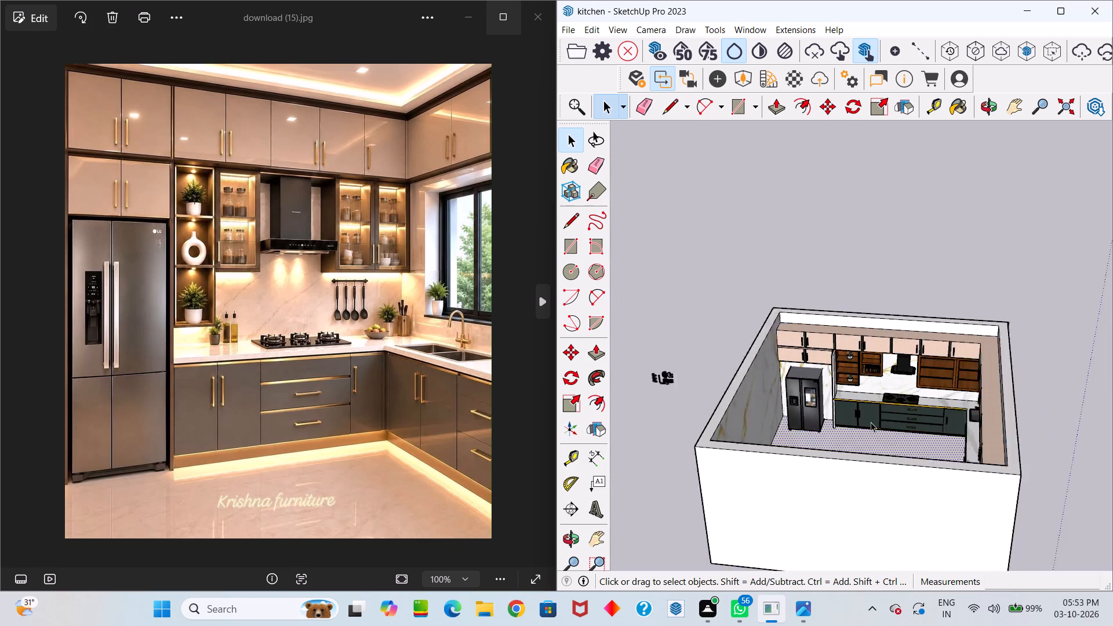
scroll(871, 422, down, 1)
scroll(818, 344, down, 1)
middle_drag(740, 362, 711, 445)
scroll(710, 366, up, 13)
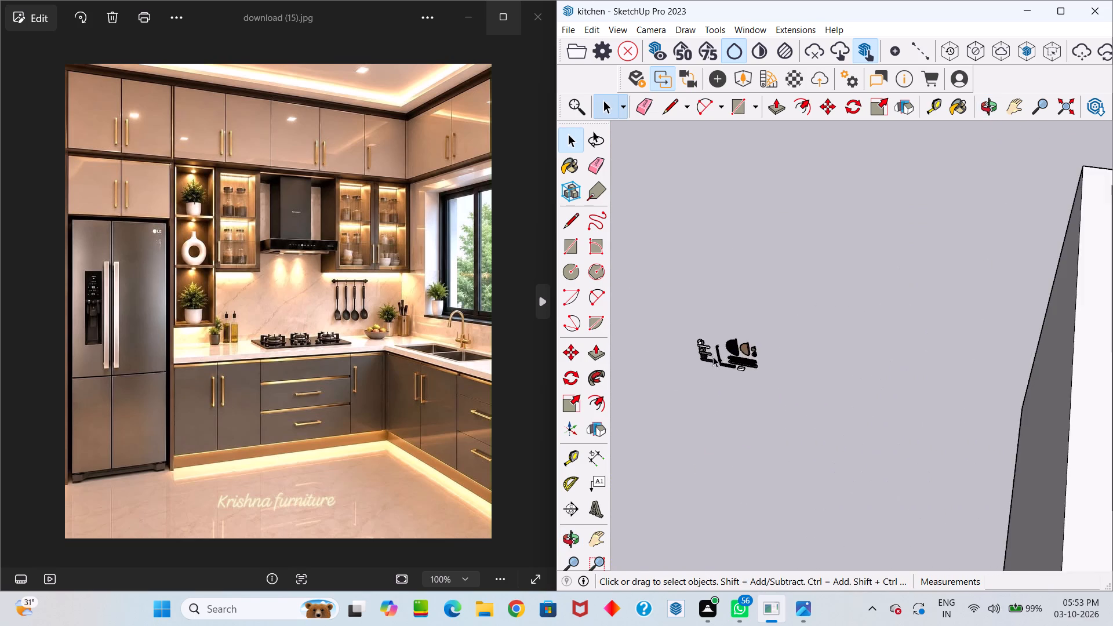
scroll(713, 356, up, 7)
scroll(736, 370, down, 20)
scroll(736, 370, down, 1)
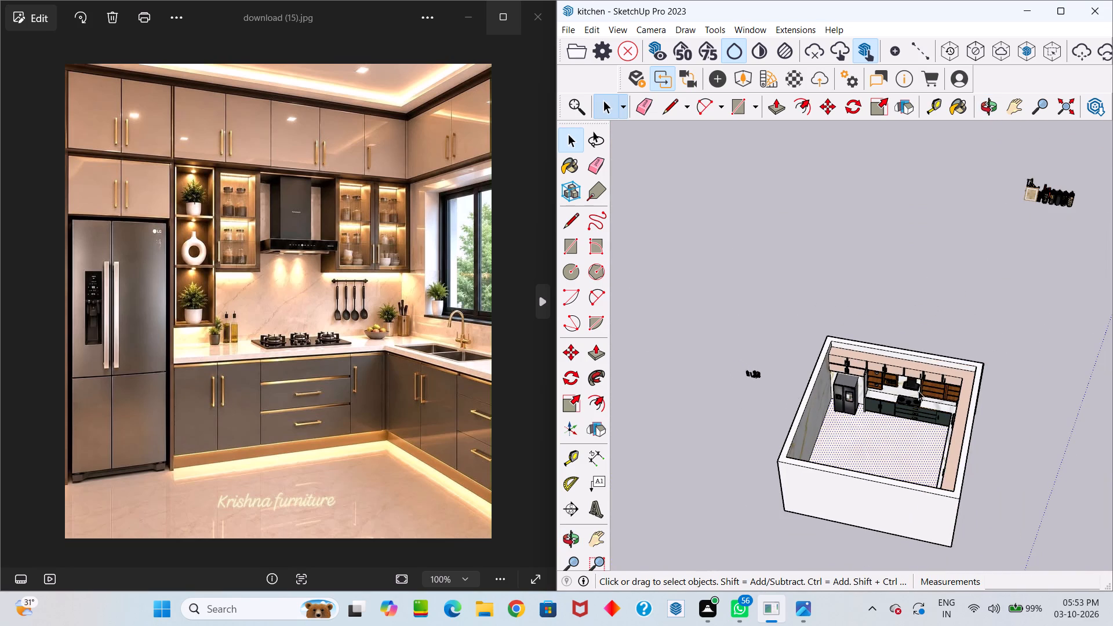
middle_drag(918, 413, 960, 362)
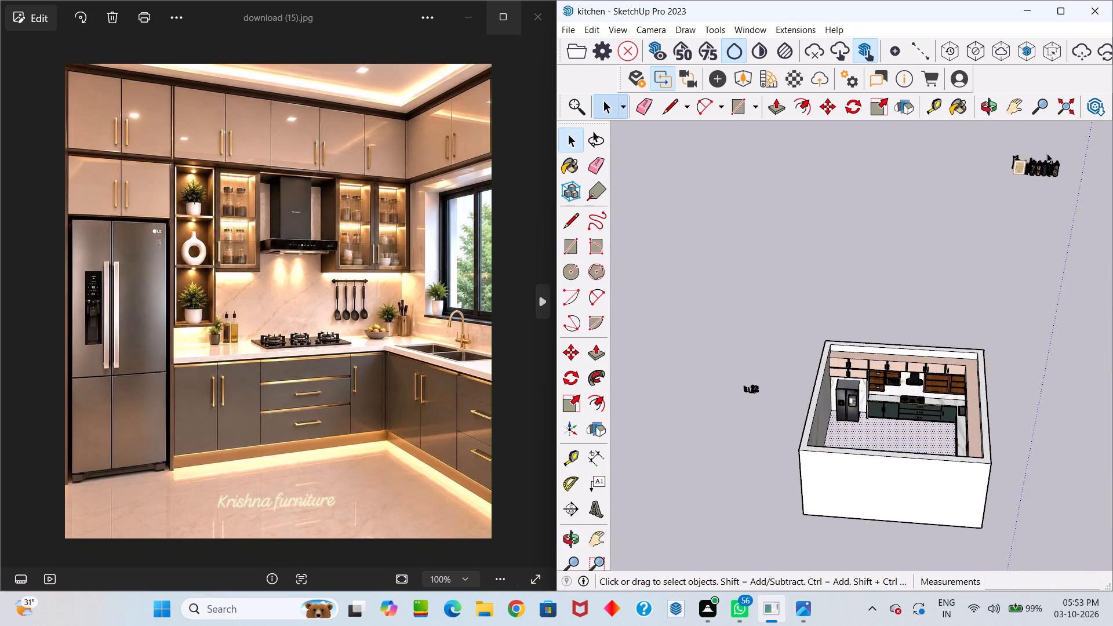
scroll(1049, 136, up, 4)
click(1011, 243)
scroll(1010, 246, down, 11)
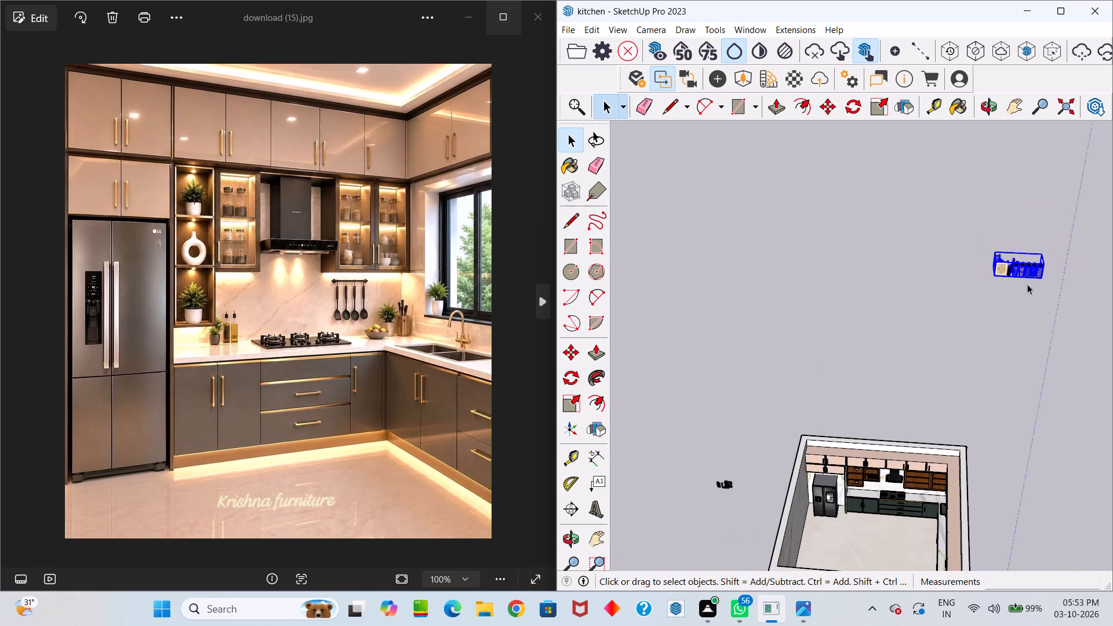
right_click(1007, 254)
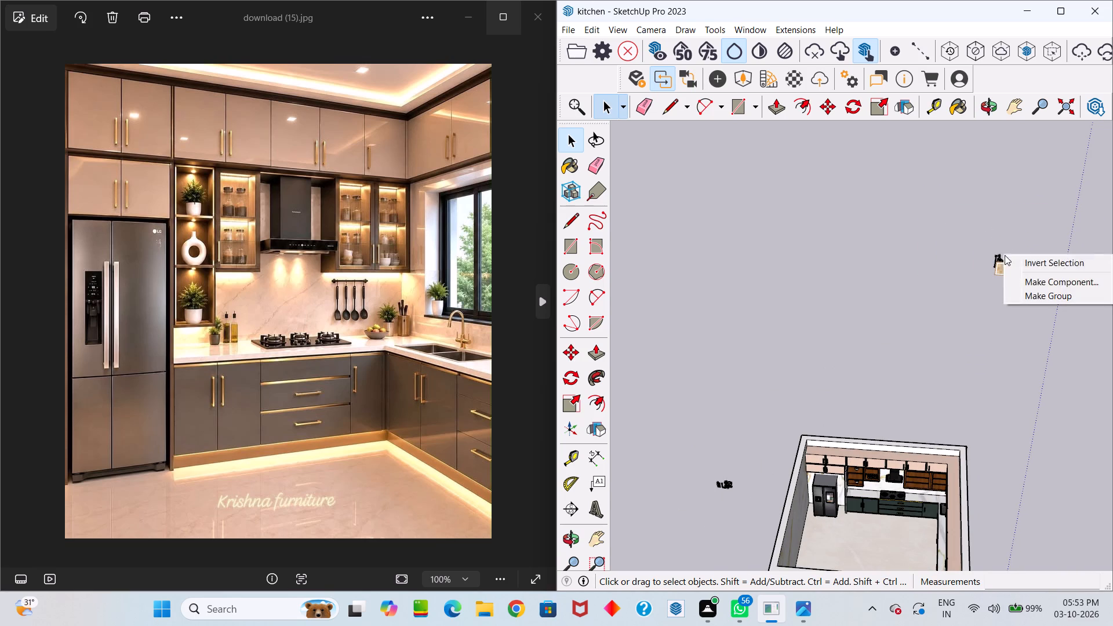
click(1002, 261)
scroll(1007, 264, up, 12)
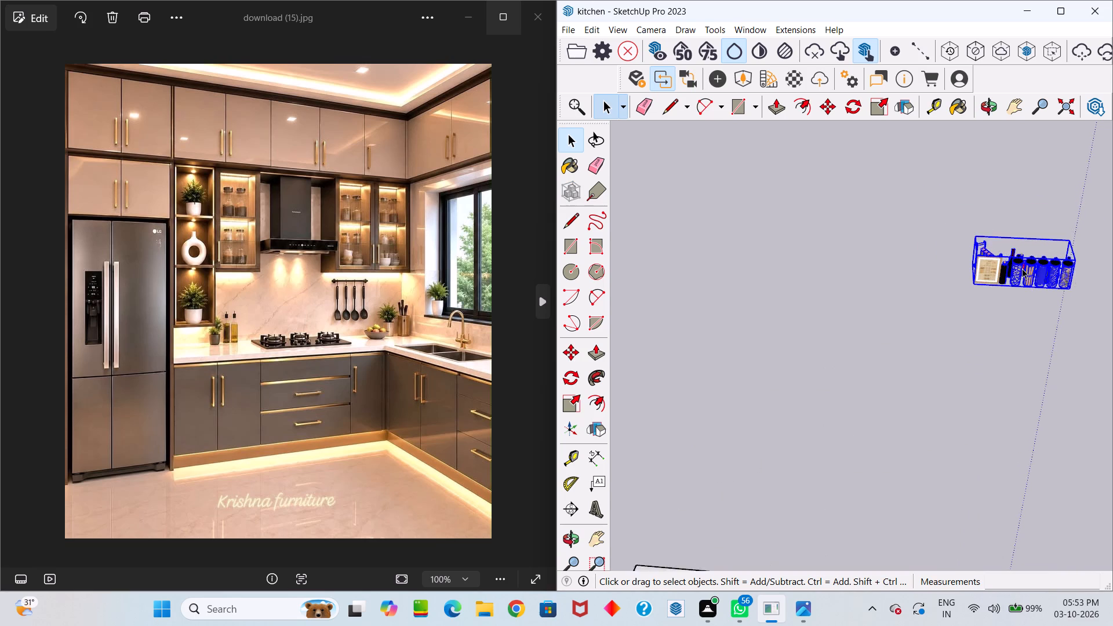
scroll(1022, 268, up, 18)
scroll(1019, 261, up, 4)
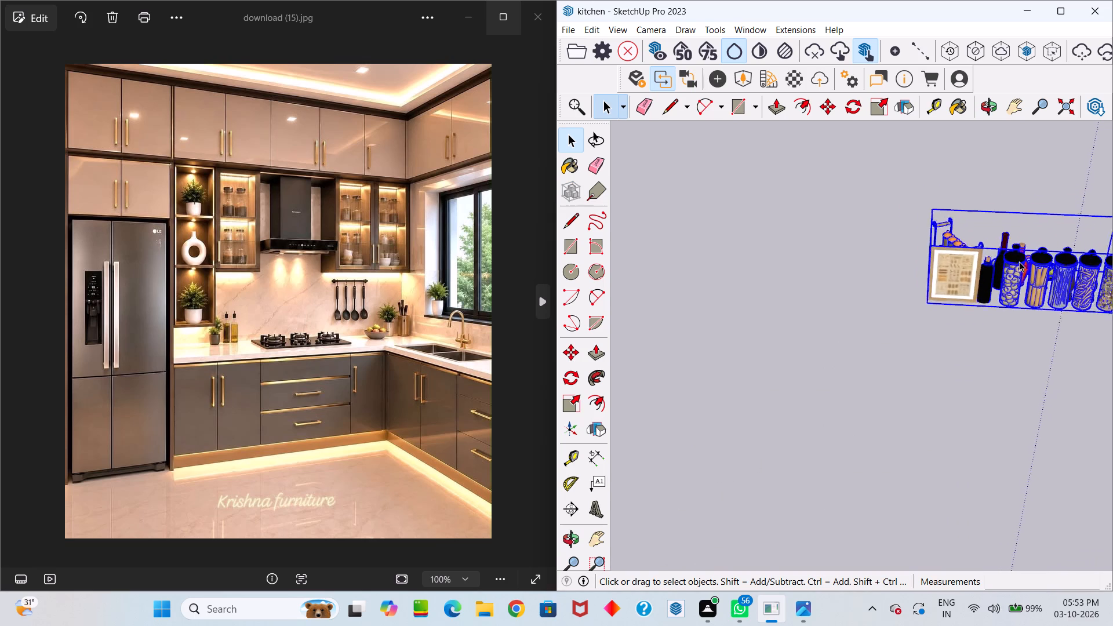
scroll(1019, 261, up, 4)
middle_drag(1019, 261, 746, 265)
scroll(1019, 261, down, 1)
drag(1002, 254, 746, 265)
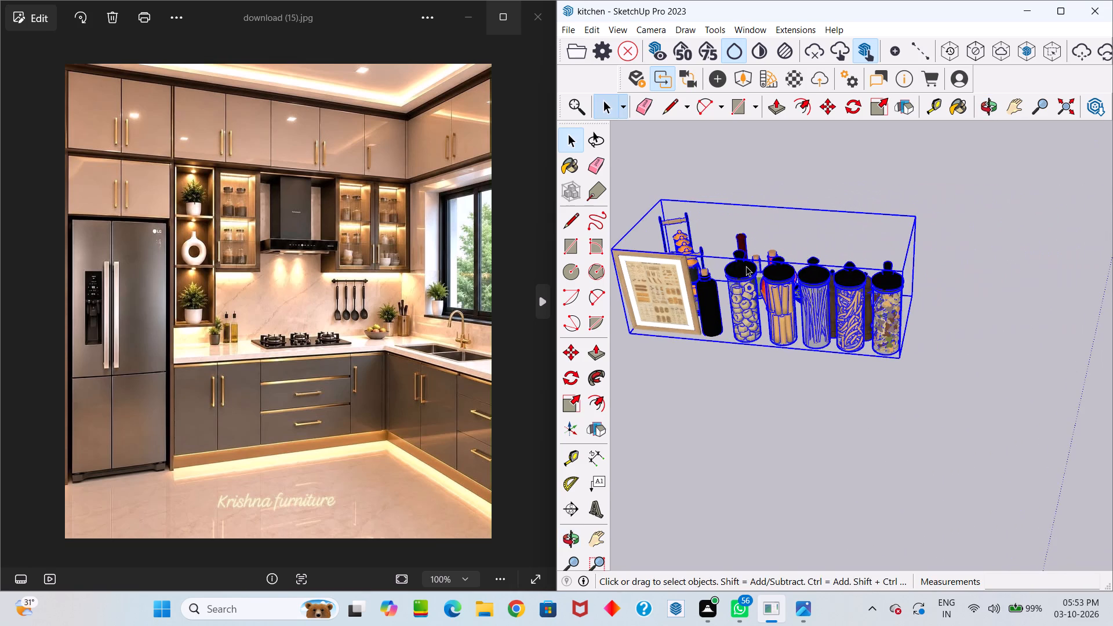
middle_drag(768, 282, 344, 292)
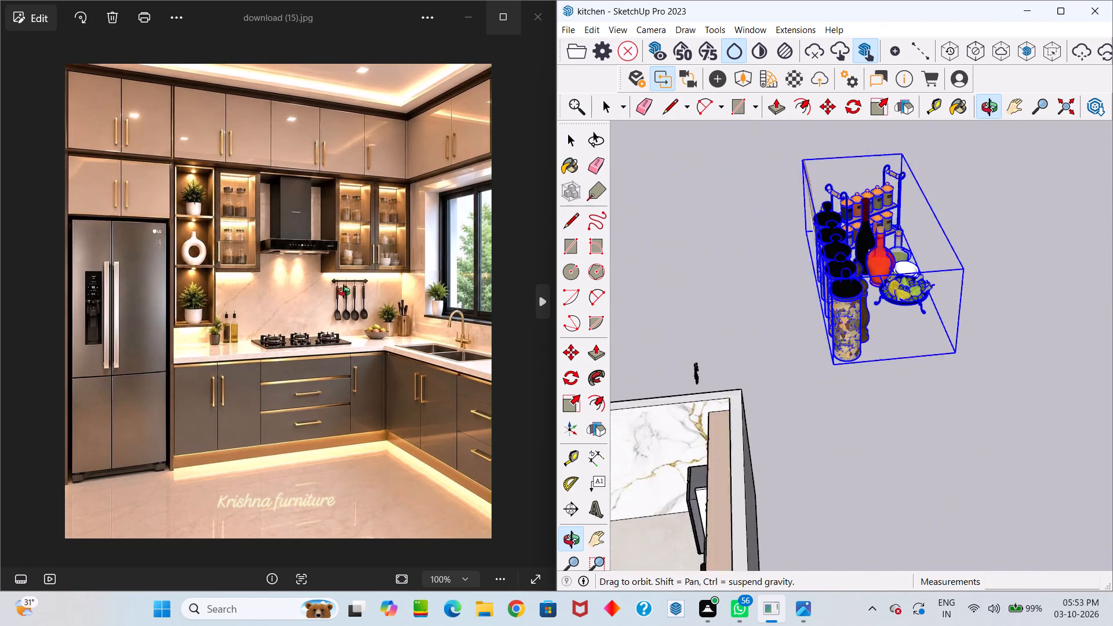
middle_drag(344, 292, 344, 291)
middle_drag(826, 208, 1052, 329)
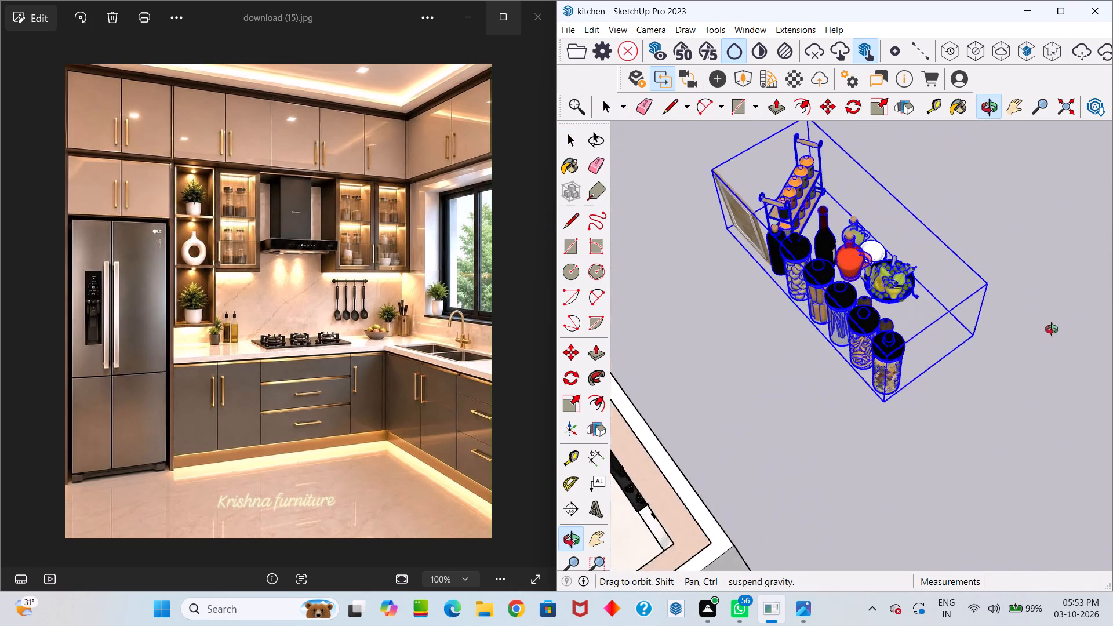
middle_drag(1052, 329, 1100, 168)
scroll(859, 253, up, 4)
scroll(897, 348, down, 5)
right_click(900, 344)
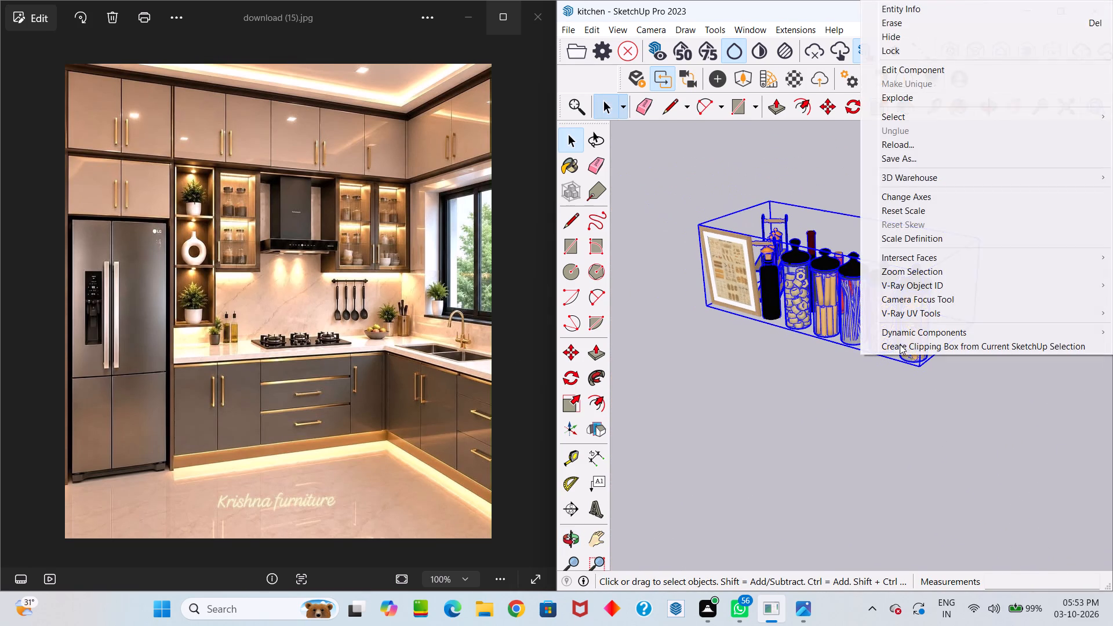
click(913, 92)
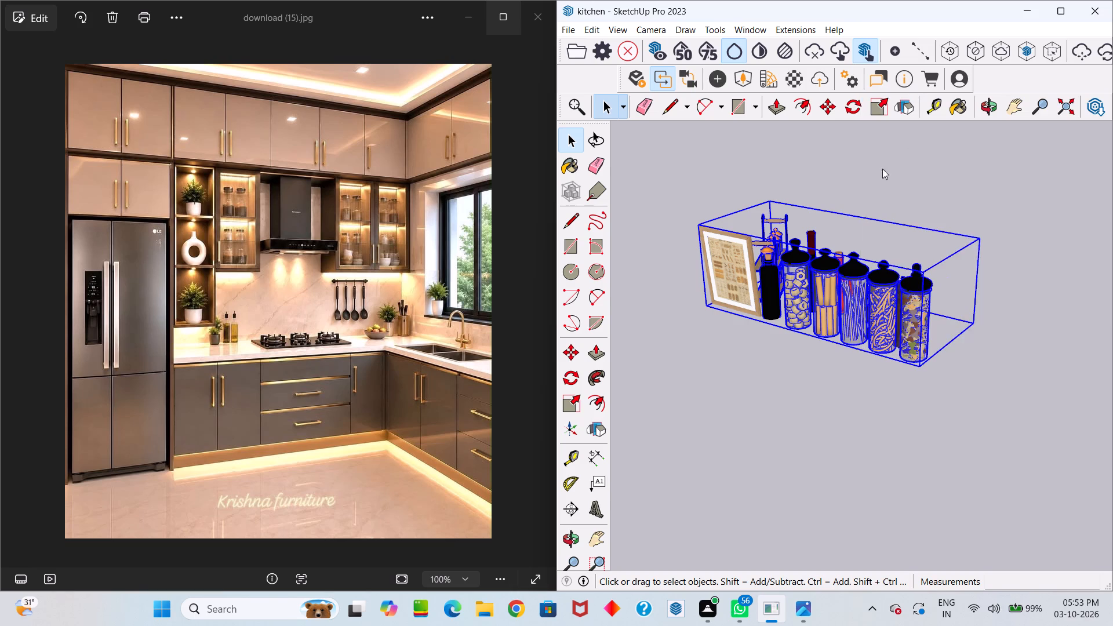
scroll(803, 315, down, 6)
middle_drag(819, 336, 1010, 476)
key(space)
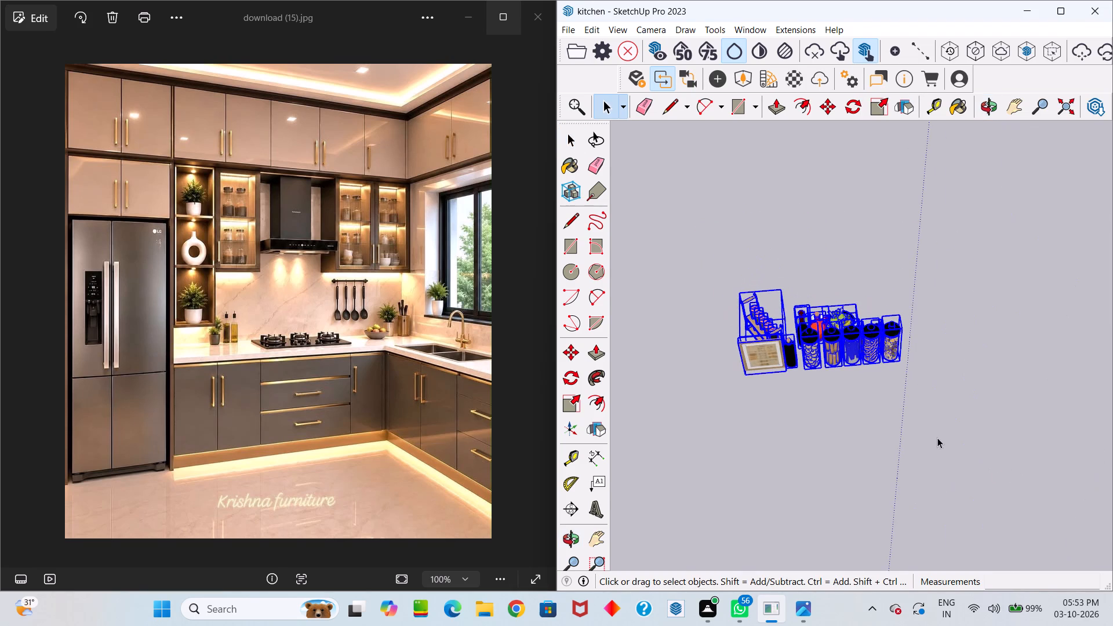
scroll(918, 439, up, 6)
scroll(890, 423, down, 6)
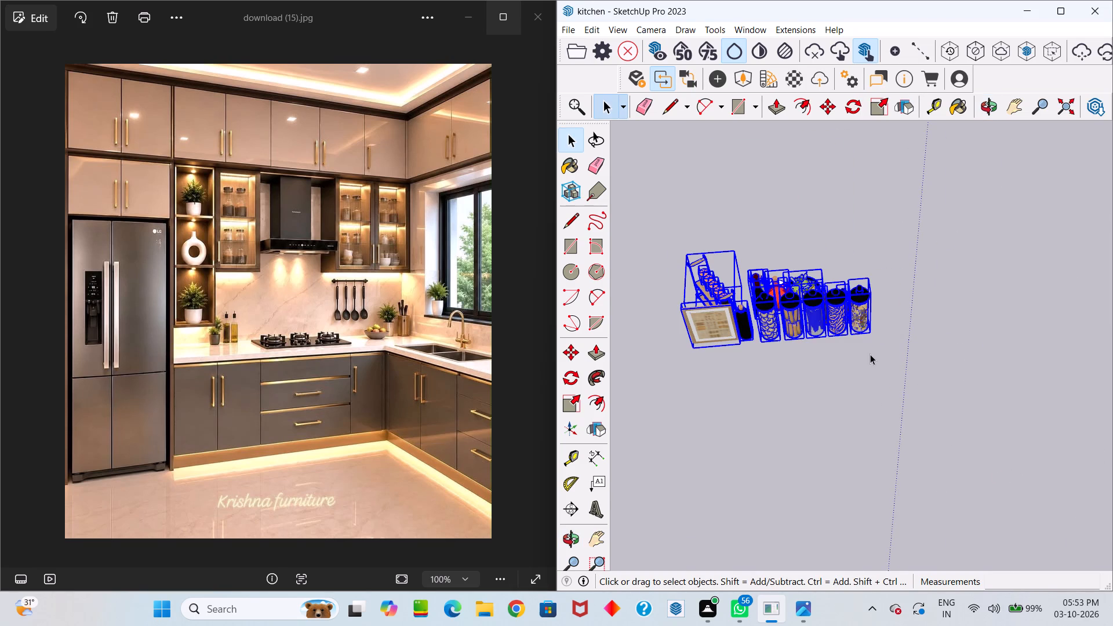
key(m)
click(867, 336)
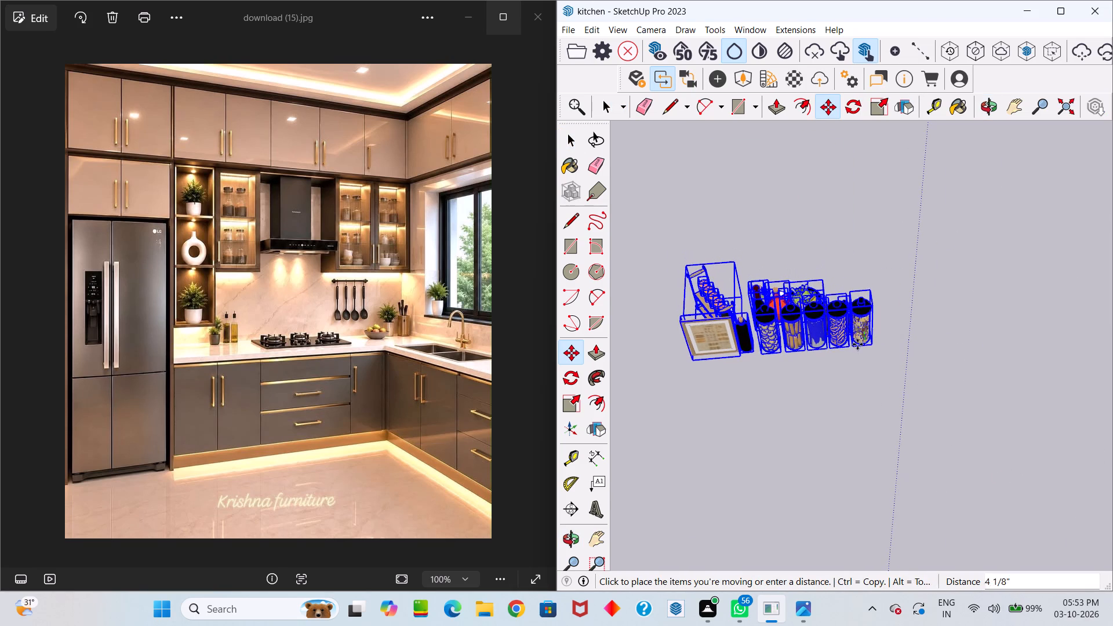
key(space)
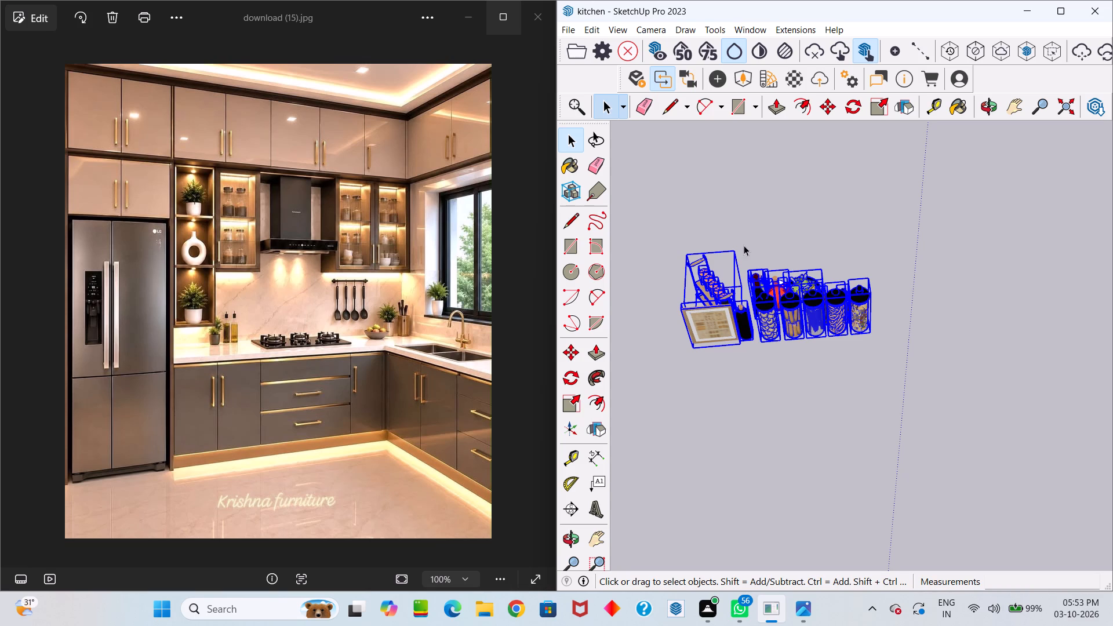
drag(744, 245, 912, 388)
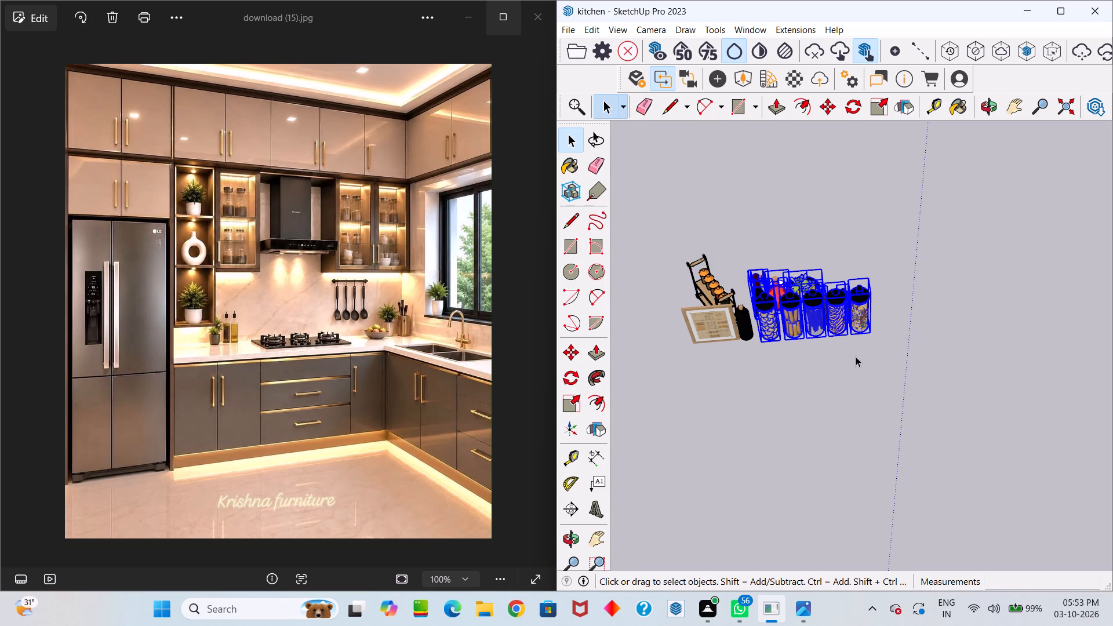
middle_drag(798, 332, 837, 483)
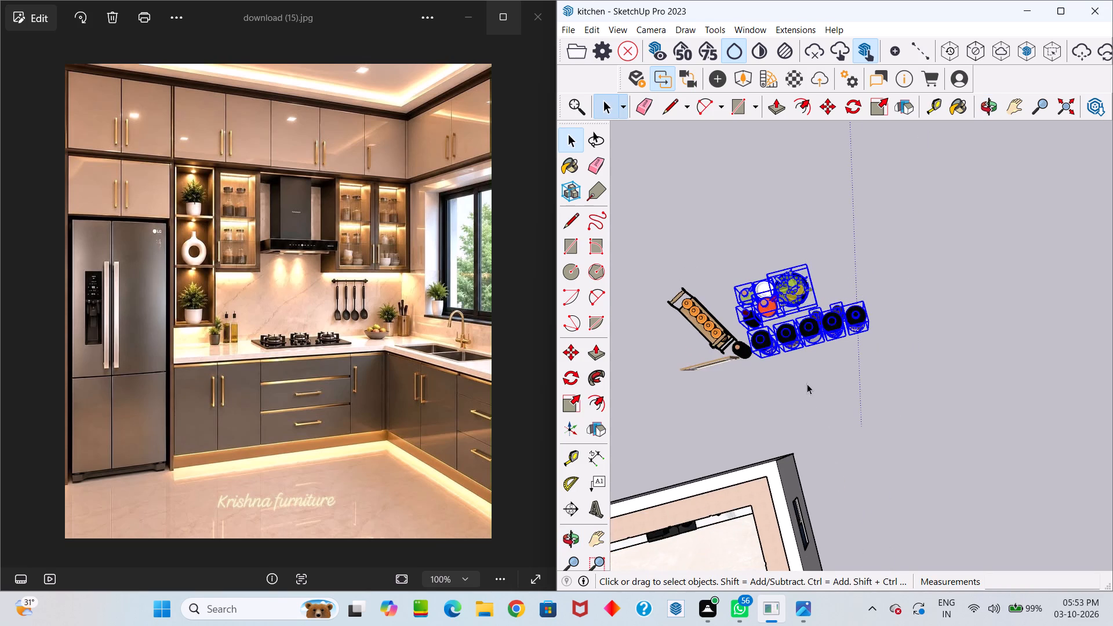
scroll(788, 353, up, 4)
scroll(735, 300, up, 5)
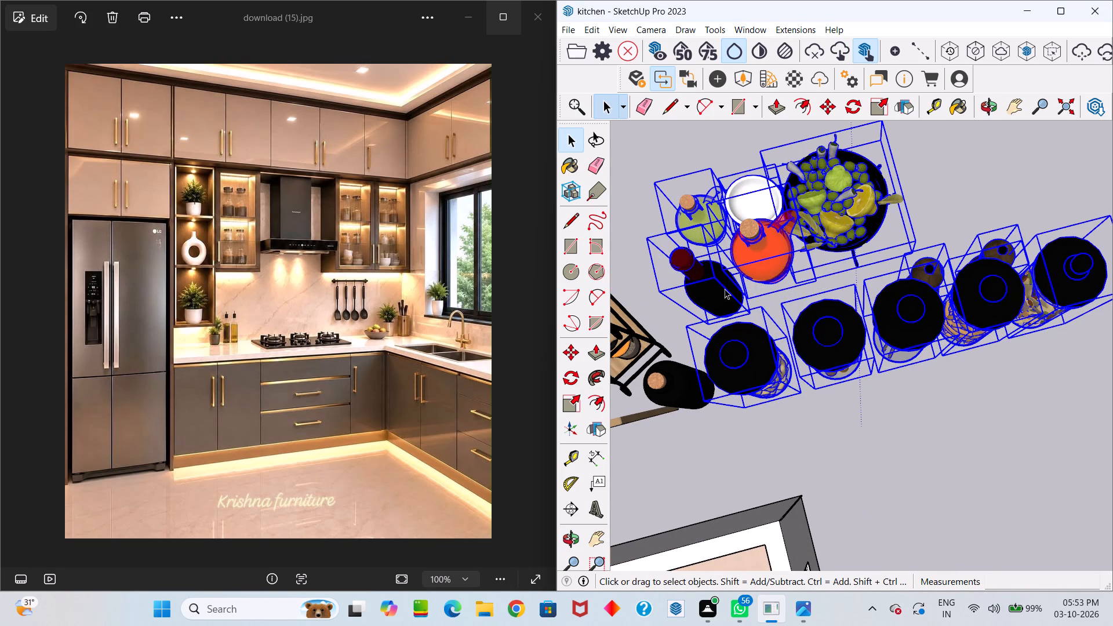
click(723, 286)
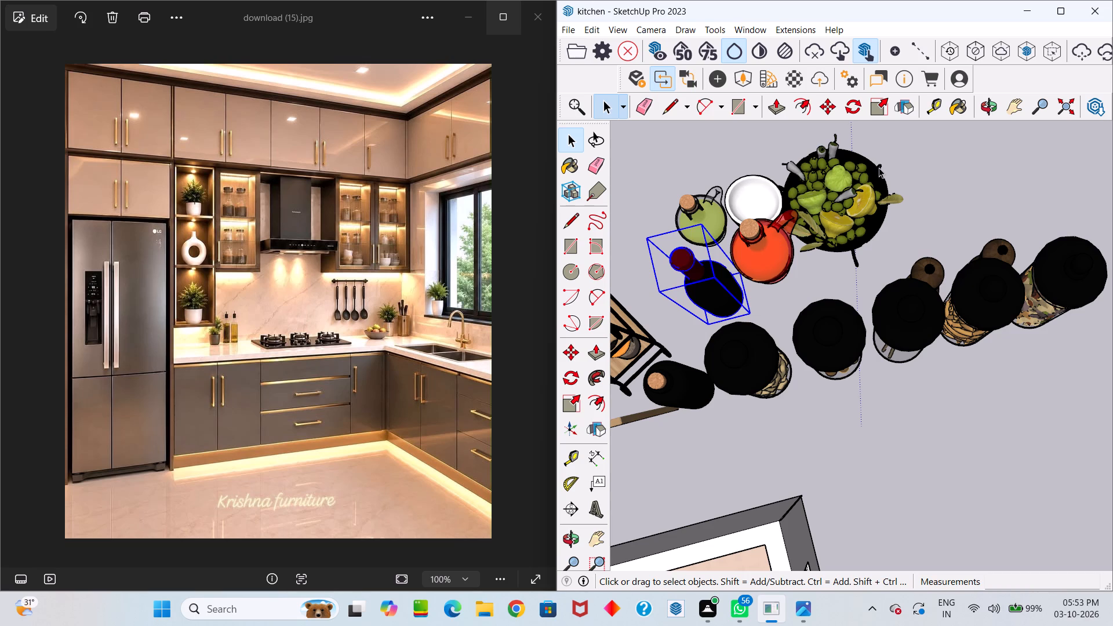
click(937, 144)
Copy the five black-lidded food jars about 23' 6" towards the kitchen, placing the copies just outside the room's back wall.
middle_drag(794, 354, 781, 289)
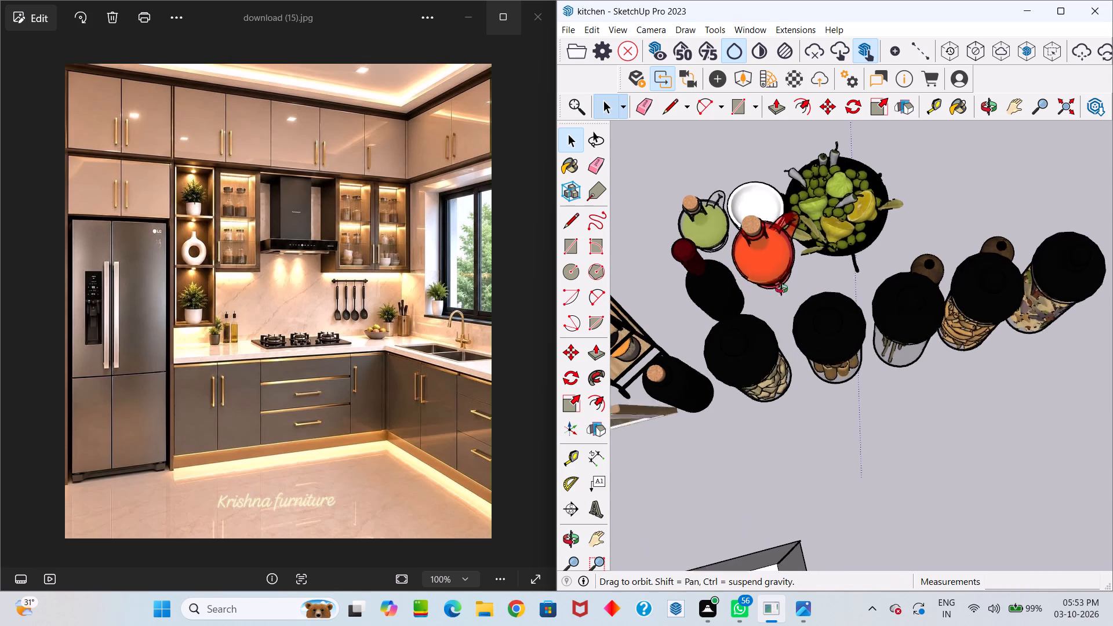
middle_drag(781, 289, 784, 205)
click(767, 343)
ctrl+click(817, 322)
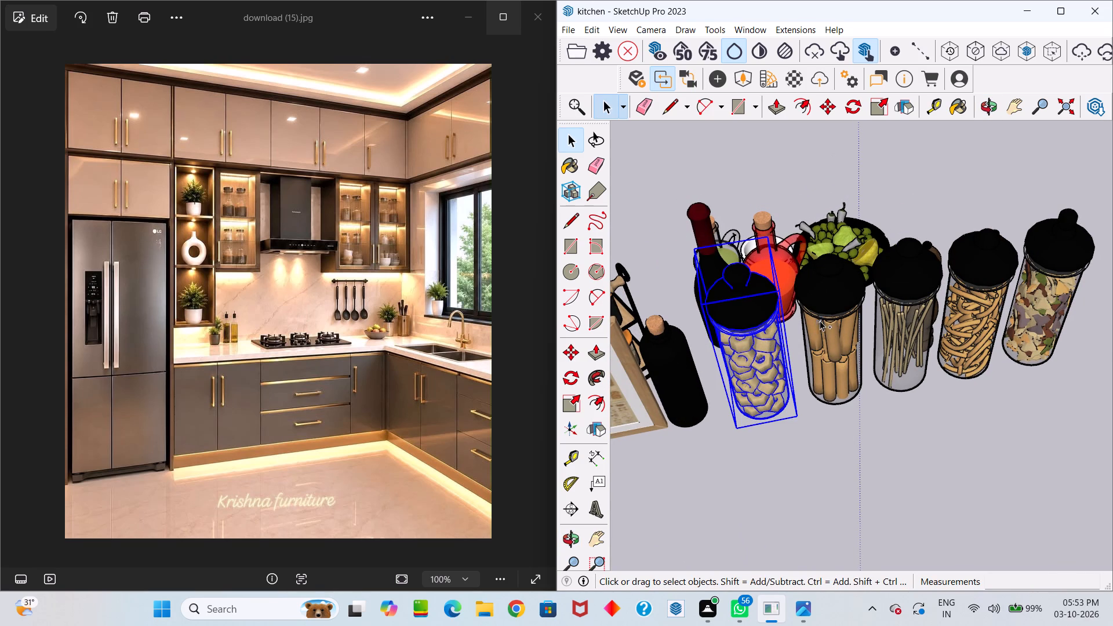
ctrl+click(913, 308)
ctrl+drag(970, 287, 980, 282)
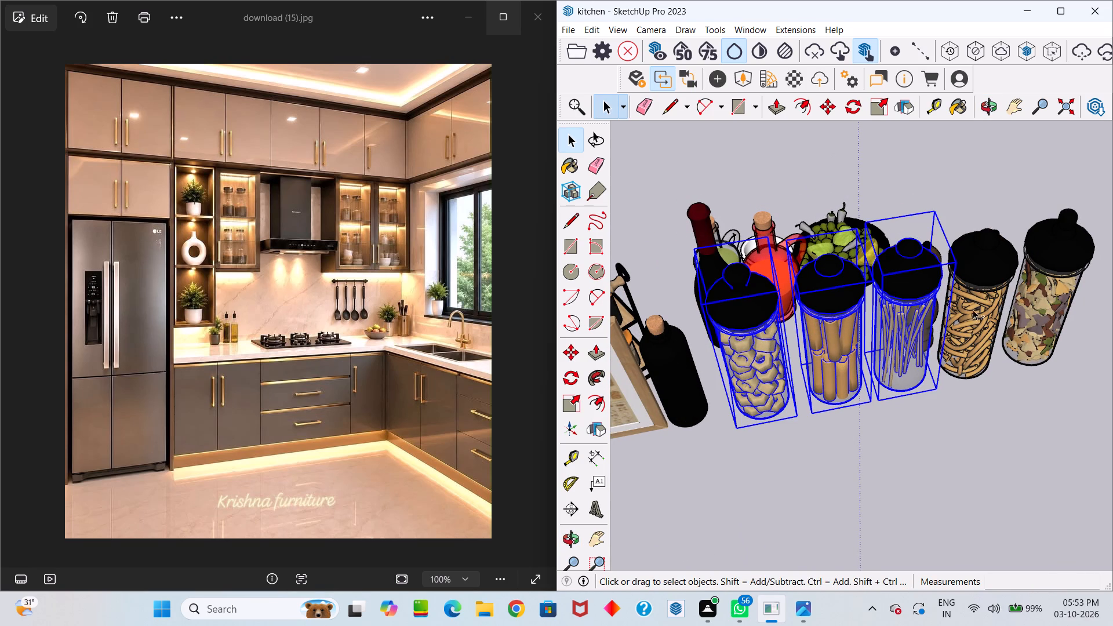
ctrl+click(971, 307)
ctrl+click(1056, 286)
scroll(893, 201, down, 3)
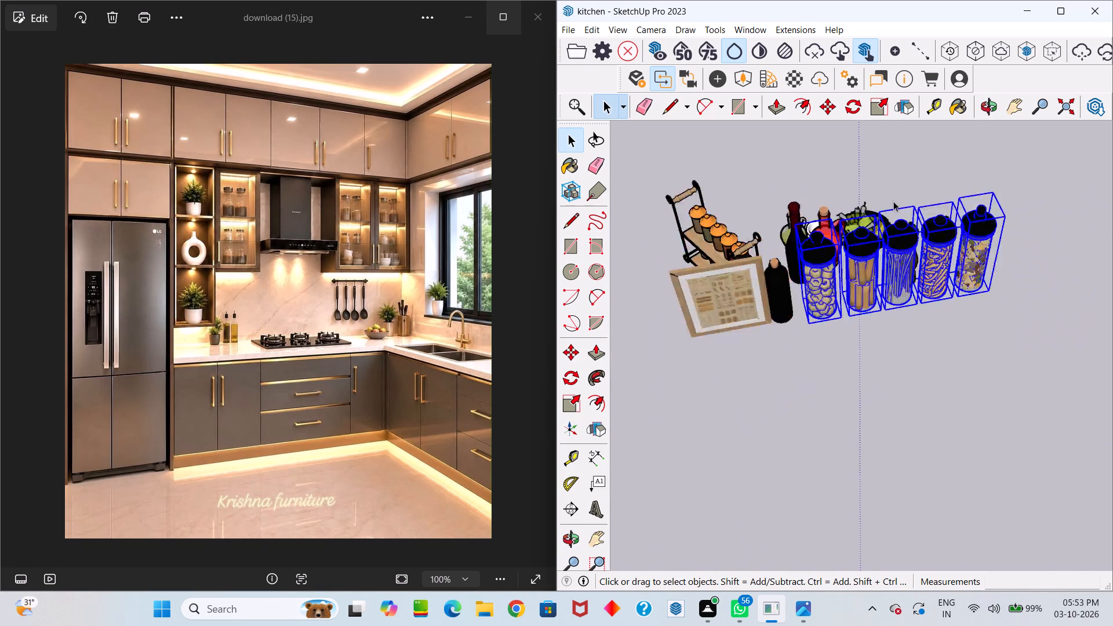
scroll(893, 201, down, 3)
key(m)
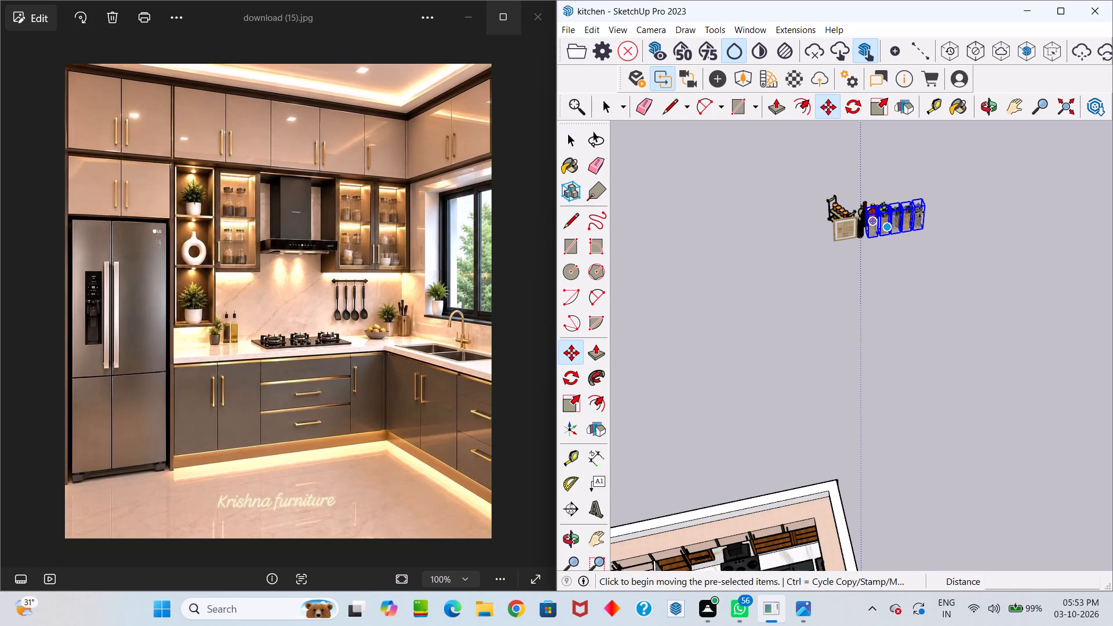
click(930, 201)
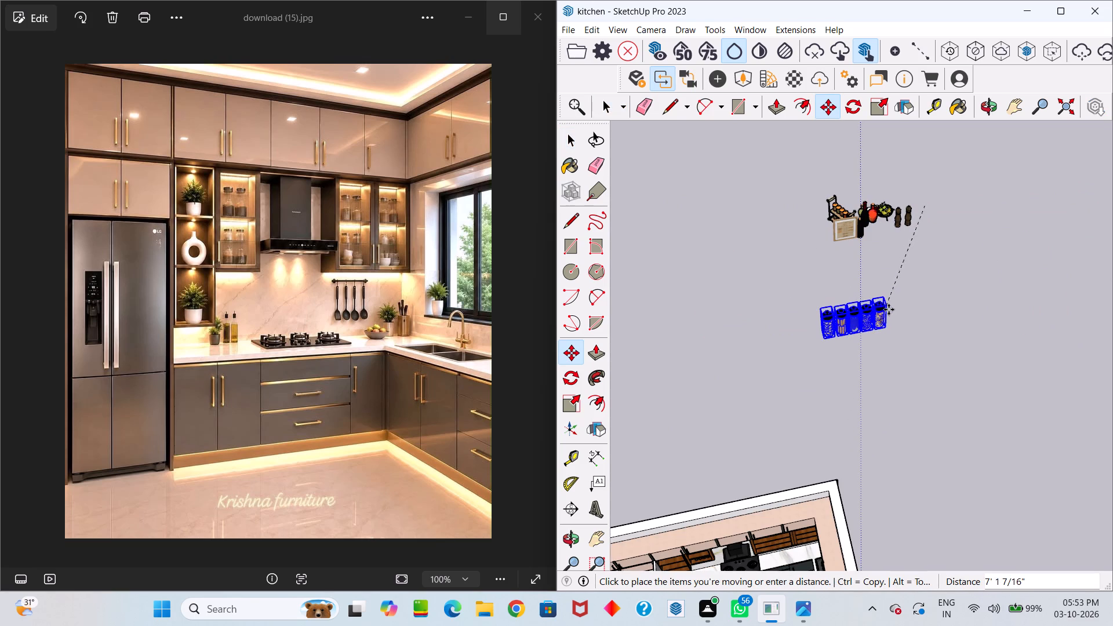
scroll(842, 345, down, 11)
scroll(834, 392, down, 5)
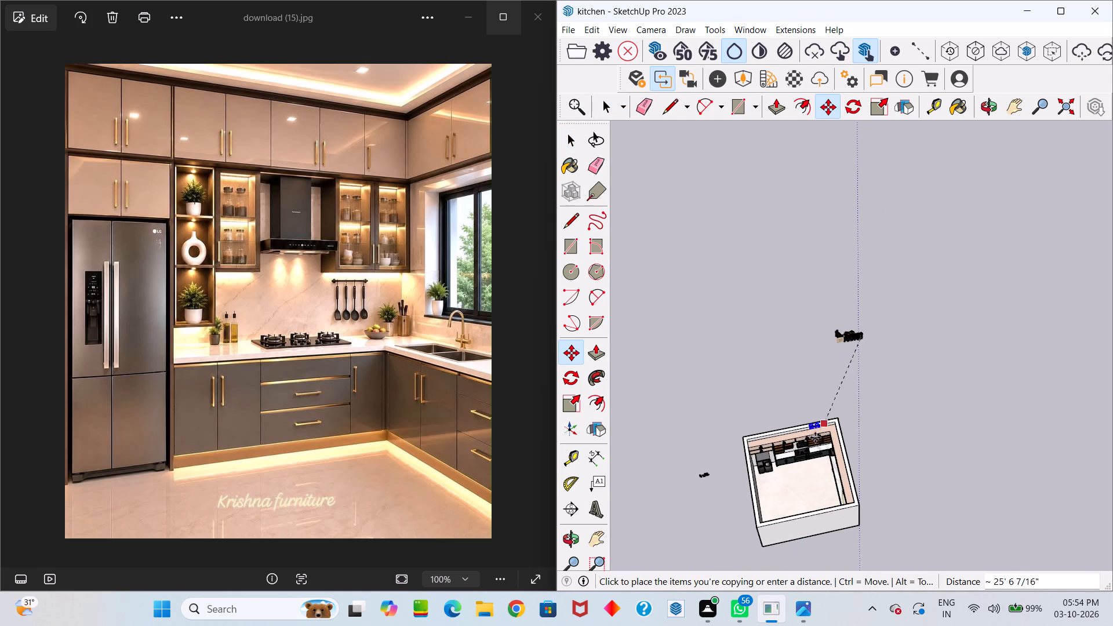
scroll(790, 480, up, 10)
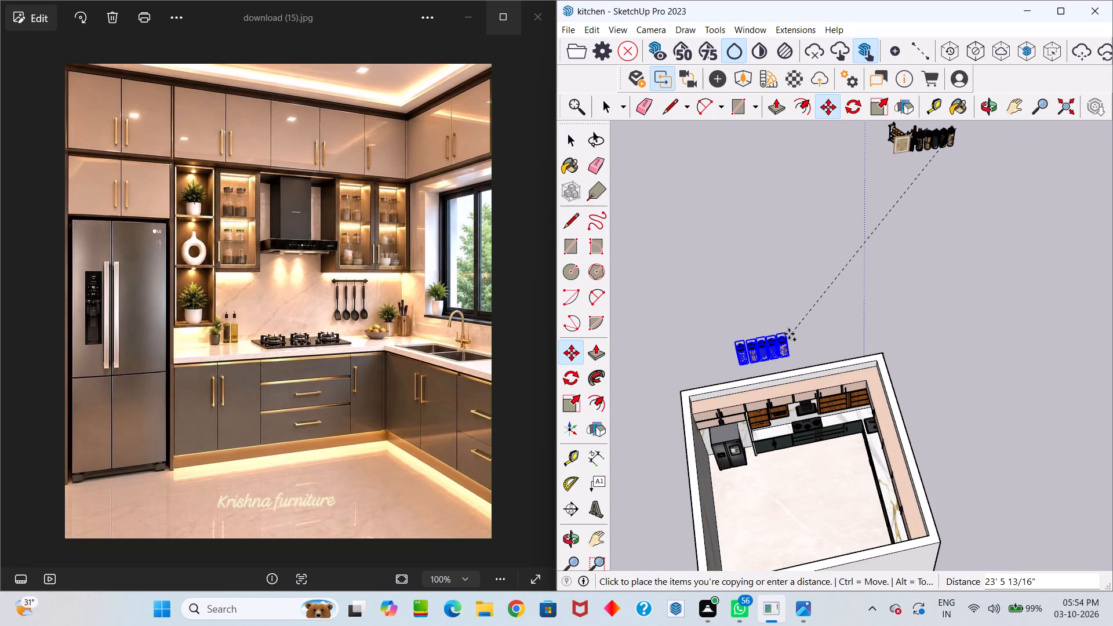
click(791, 330)
Move the five copied jars about 9' 2", placing them in the open space behind the kitchen's back wall.
scroll(784, 334, up, 12)
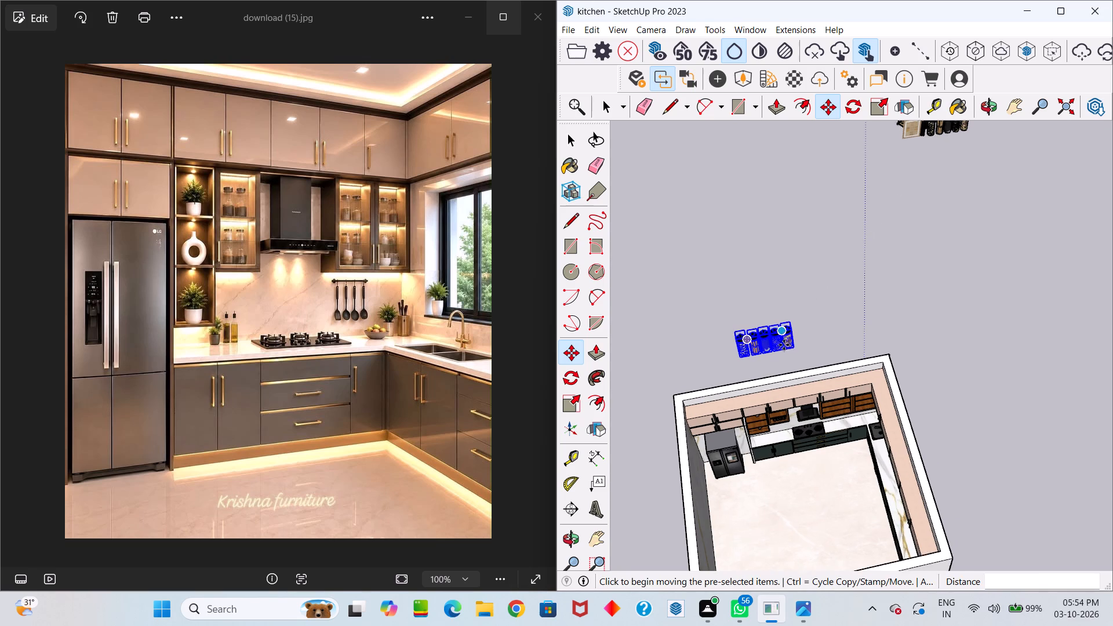
scroll(784, 345, up, 13)
middle_drag(757, 208, 788, 181)
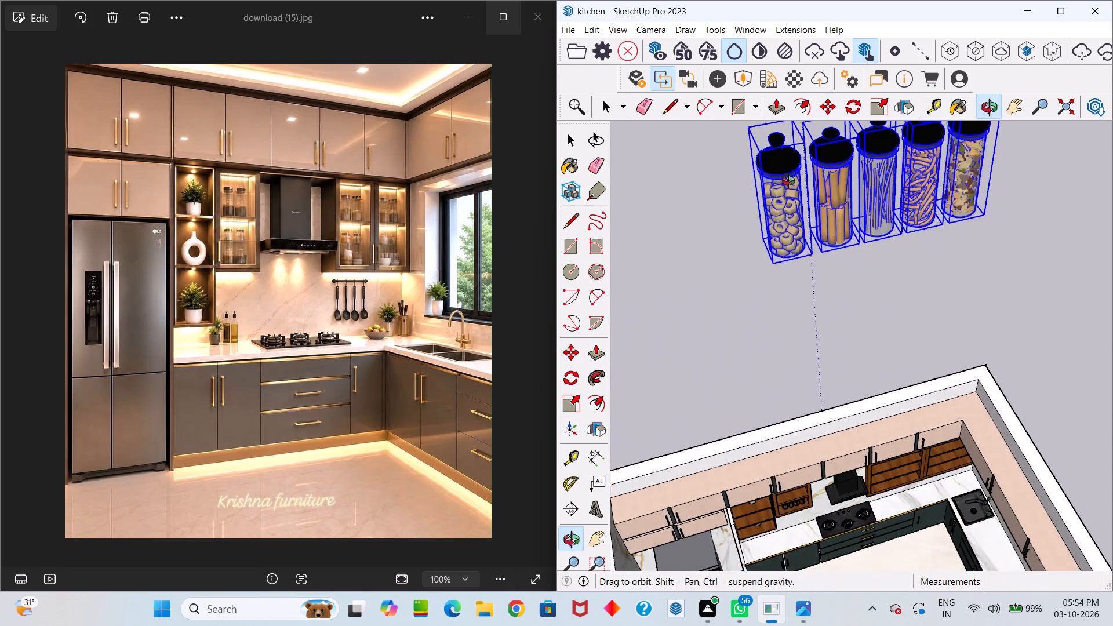
middle_drag(788, 181, 776, 181)
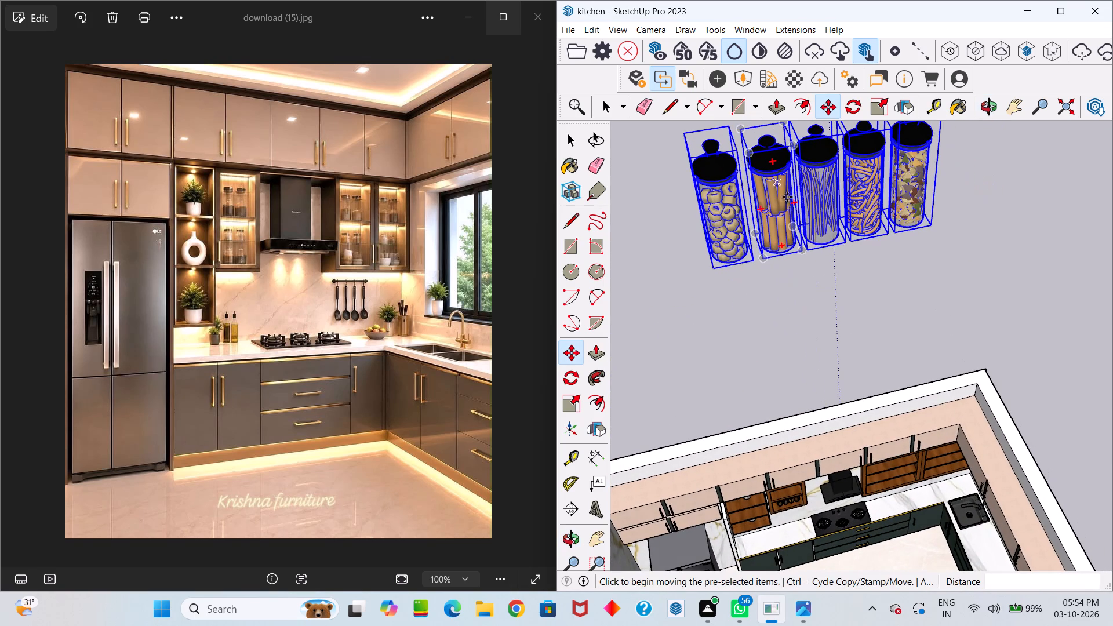
click(930, 224)
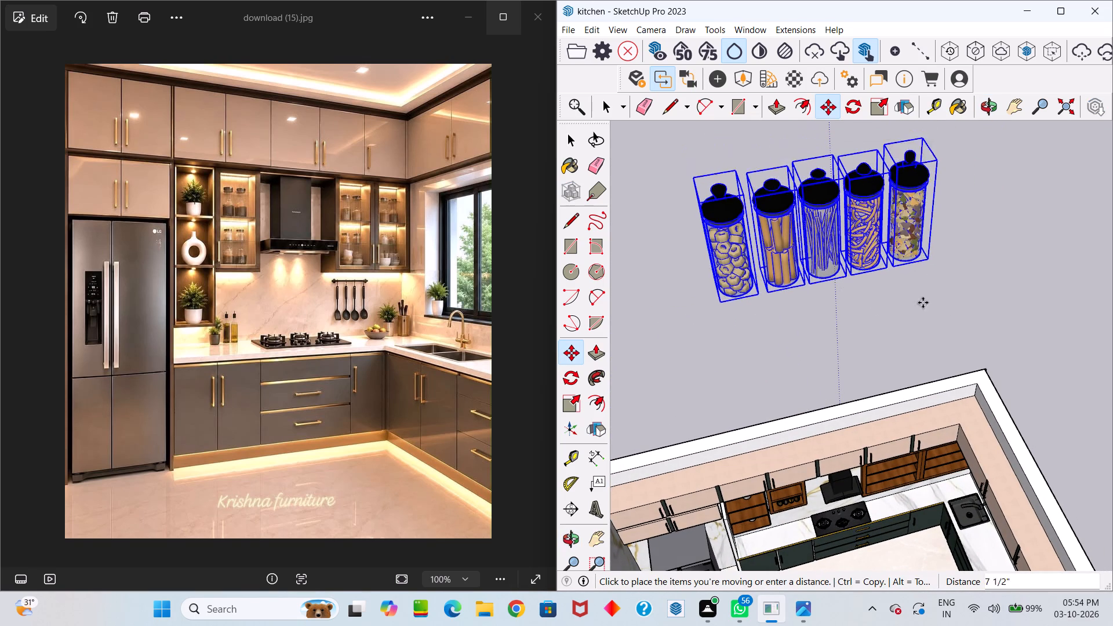
scroll(878, 510, up, 13)
middle_drag(881, 450, 867, 363)
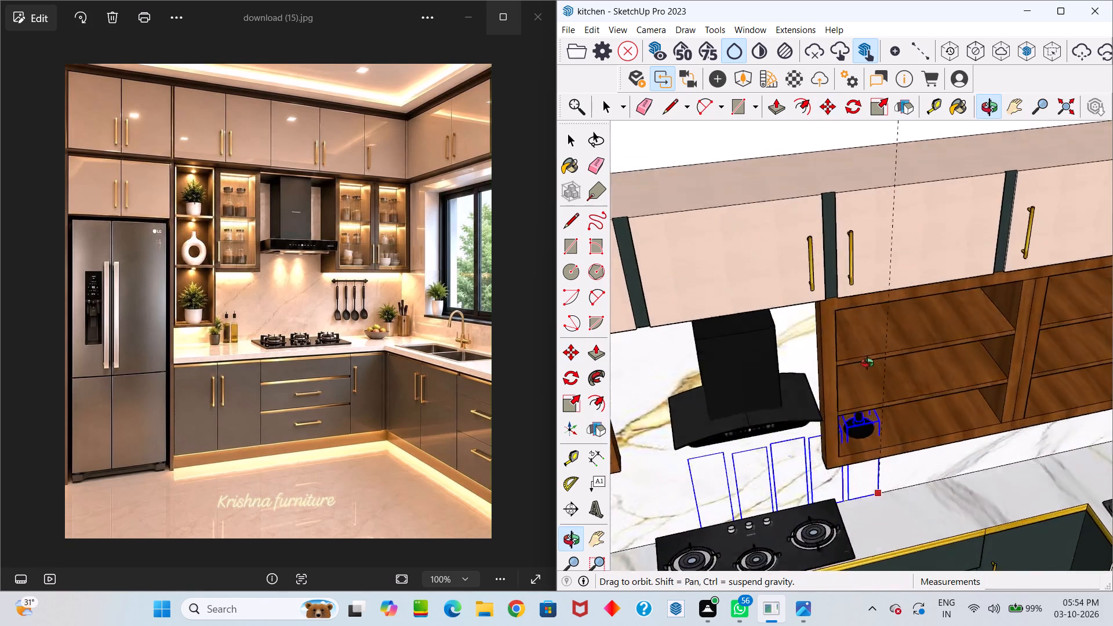
middle_drag(867, 363, 781, 169)
scroll(936, 257, up, 8)
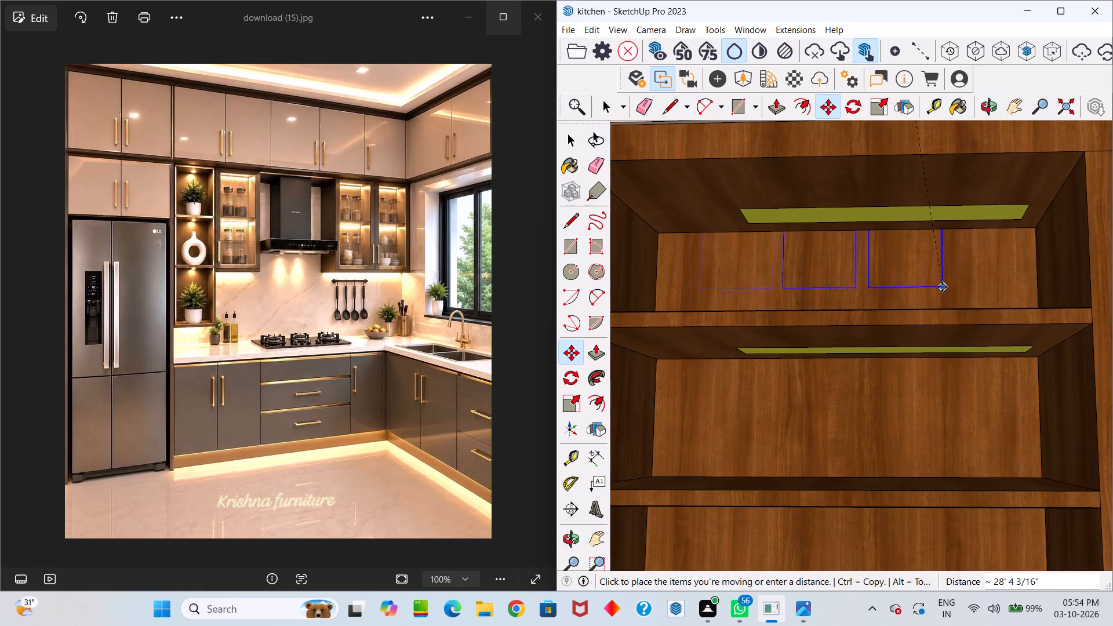
middle_drag(929, 336, 953, 503)
scroll(946, 487, down, 20)
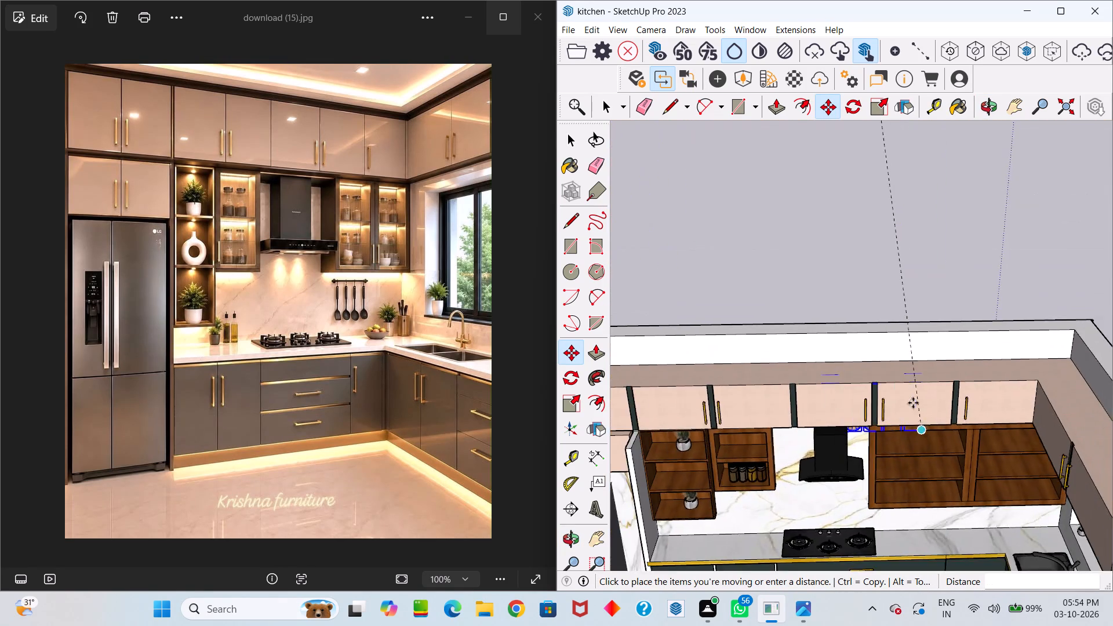
scroll(916, 416, down, 14)
click(883, 299)
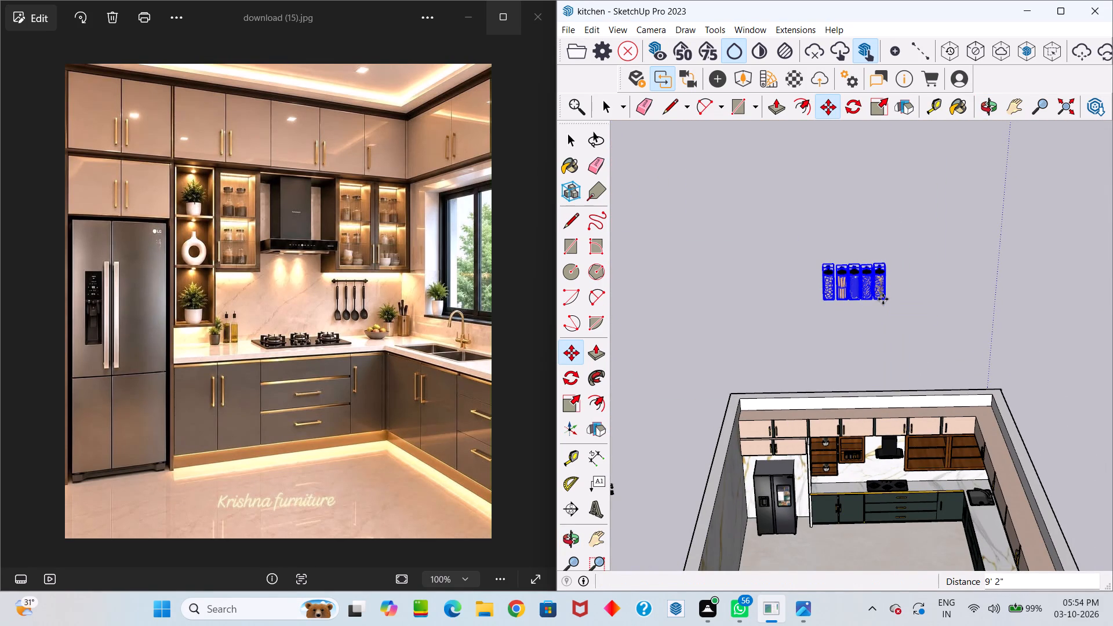
Scale the five copied jars down uniformly to a factor of about 0.60.
key(s)
drag(885, 302, 868, 272)
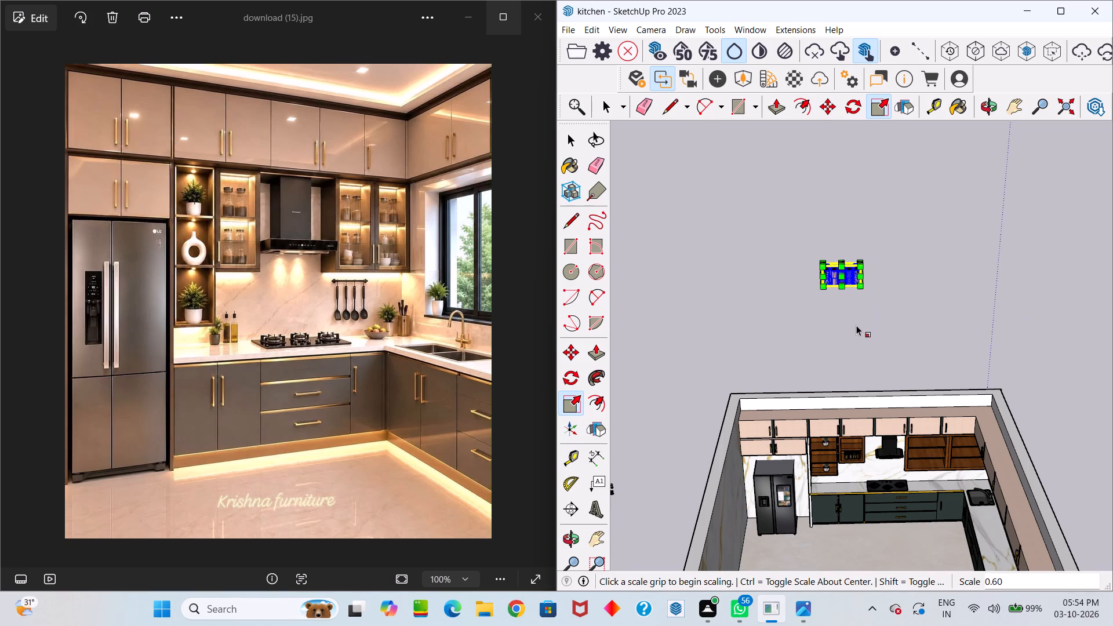
key(space)
Move the reduced jars about 14' 8" into the kitchen, in front of the range hood and wall cabinets.
scroll(860, 305, up, 5)
scroll(860, 299, down, 5)
scroll(859, 289, up, 4)
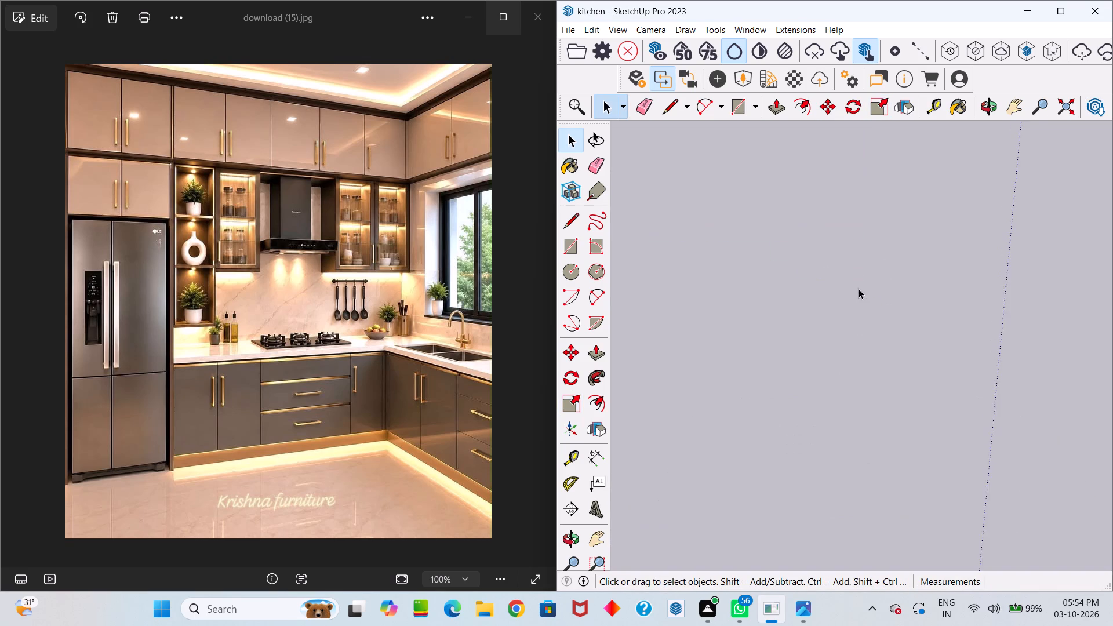
scroll(859, 289, down, 3)
middle_drag(862, 298, 863, 304)
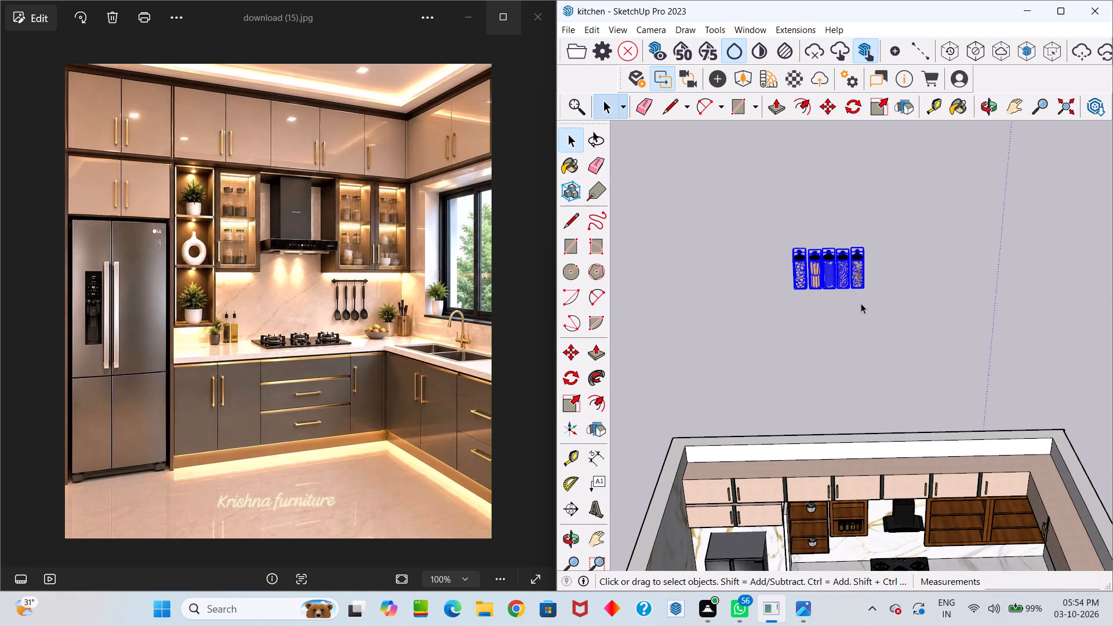
key(m)
click(862, 292)
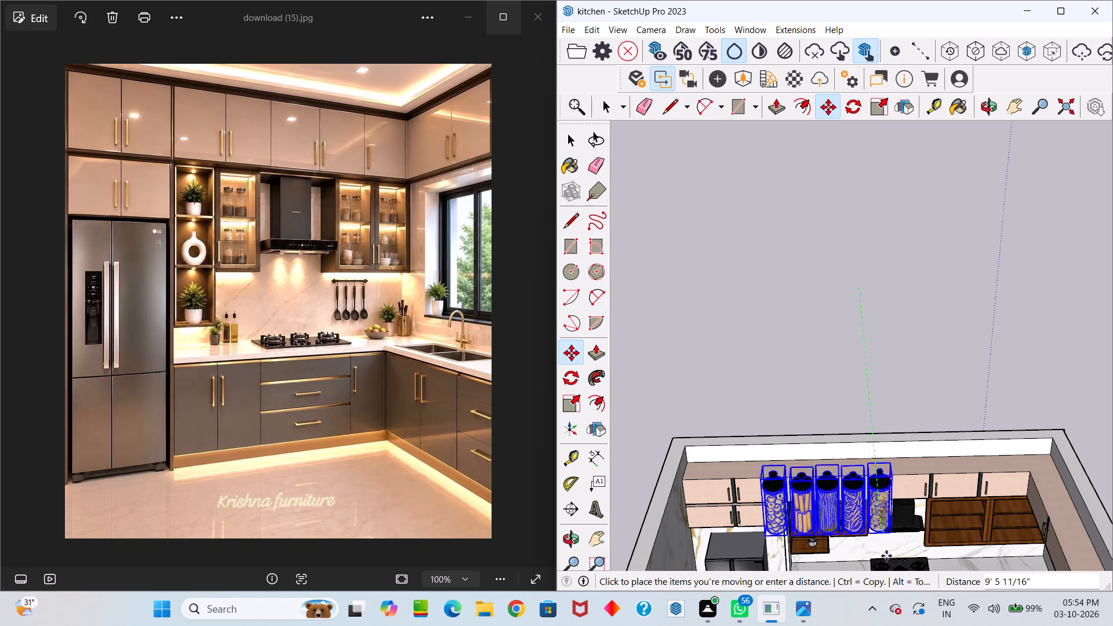
scroll(966, 557, up, 7)
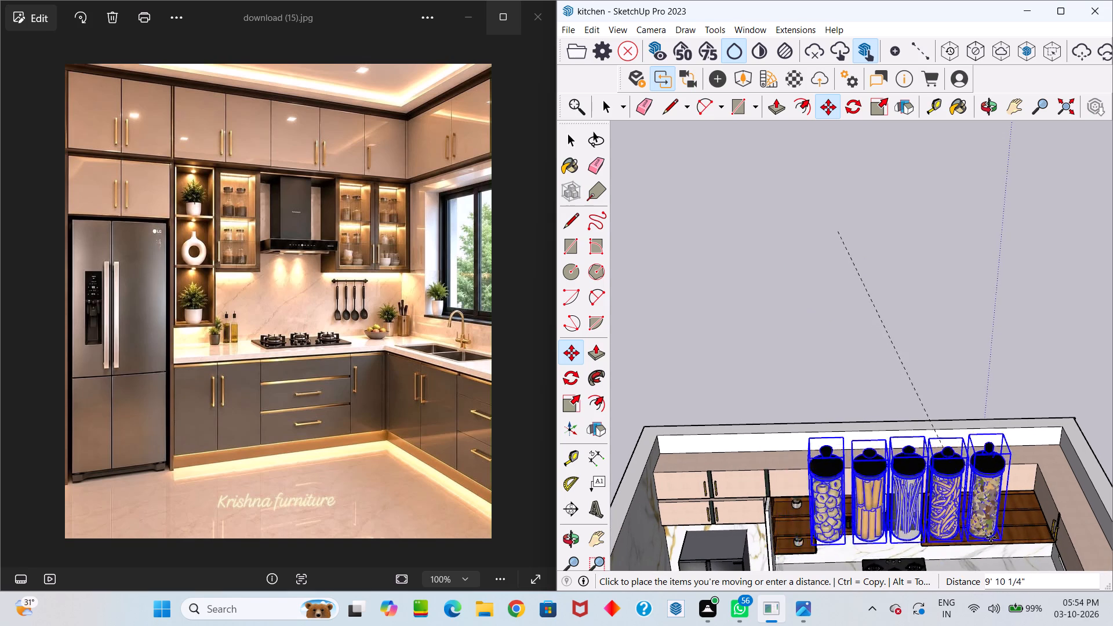
scroll(991, 537, up, 2)
middle_drag(1002, 541, 958, 358)
scroll(956, 361, up, 1)
scroll(958, 359, down, 18)
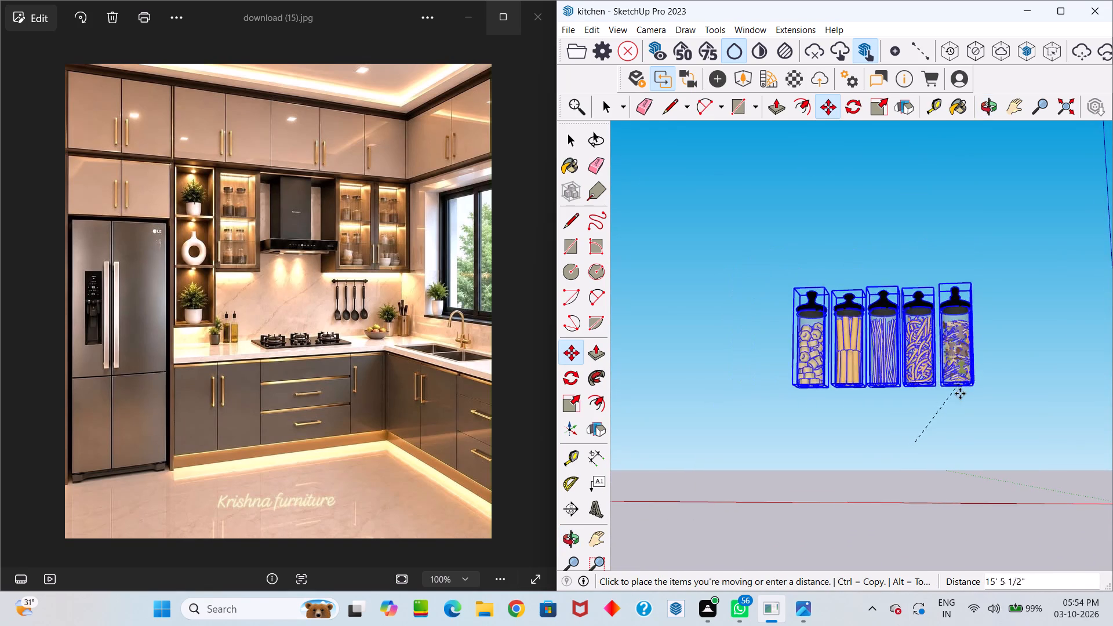
scroll(960, 394, down, 10)
scroll(972, 465, up, 5)
middle_drag(972, 465, 990, 533)
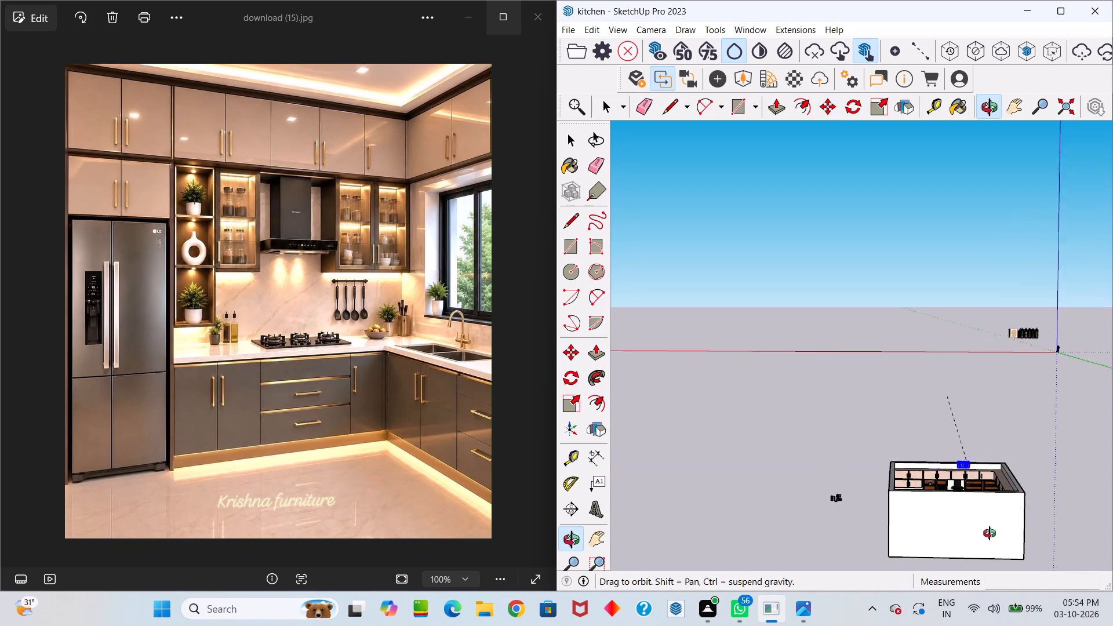
middle_drag(990, 533, 990, 536)
scroll(989, 512, up, 20)
scroll(974, 470, up, 7)
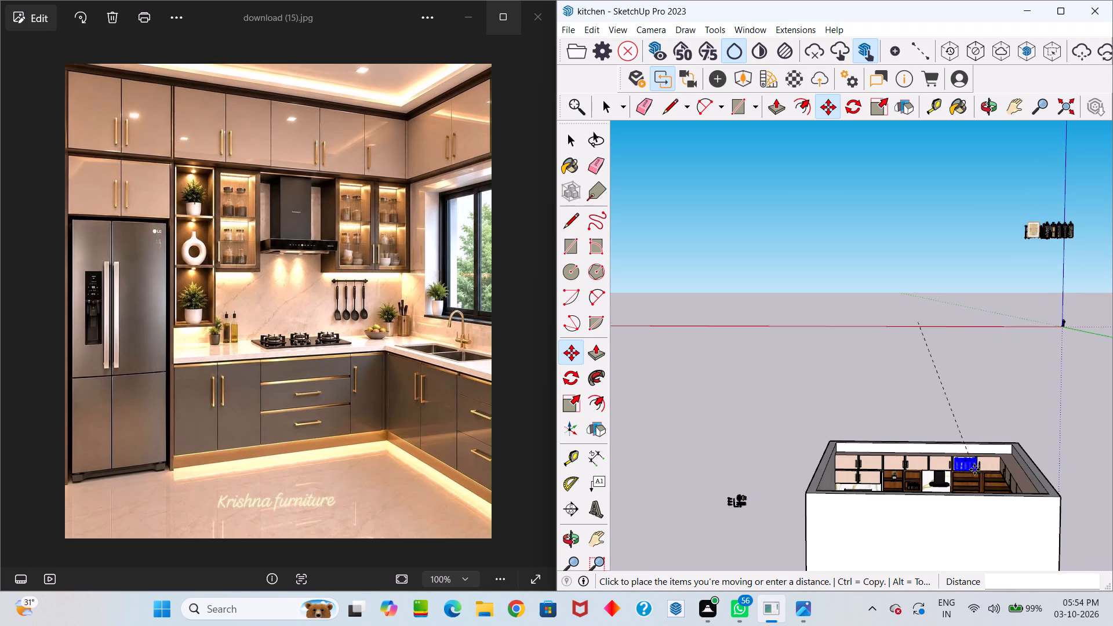
scroll(976, 471, up, 8)
scroll(978, 477, up, 19)
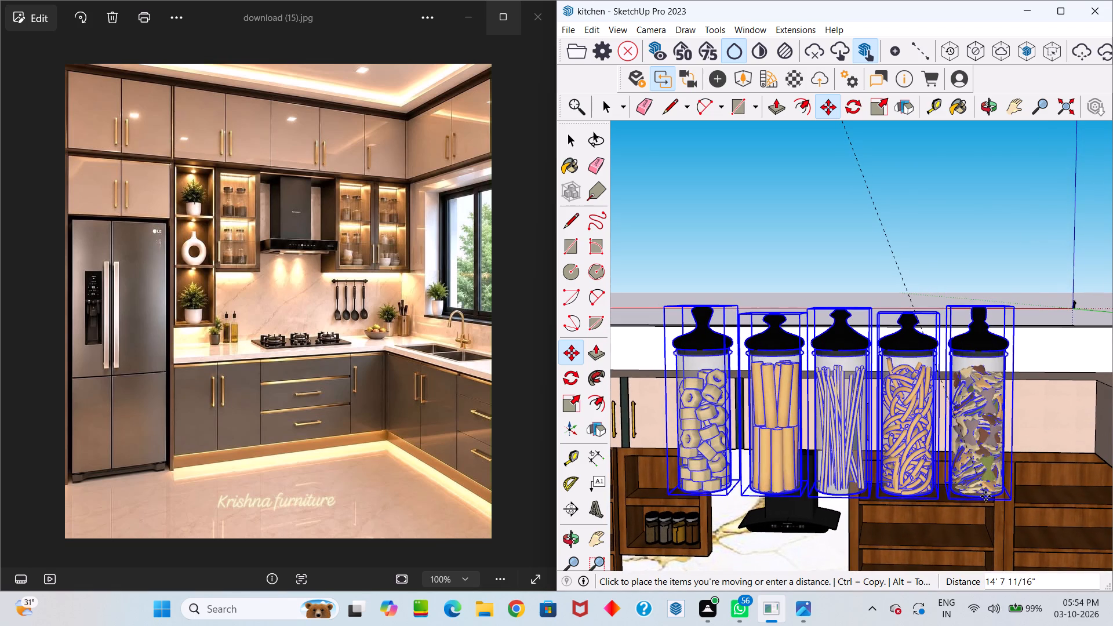
click(984, 497)
Move the five jars about 12' 9" to the top-shelf opening of the wooden wall cabinet between the hood and window.
middle_drag(979, 474, 866, 537)
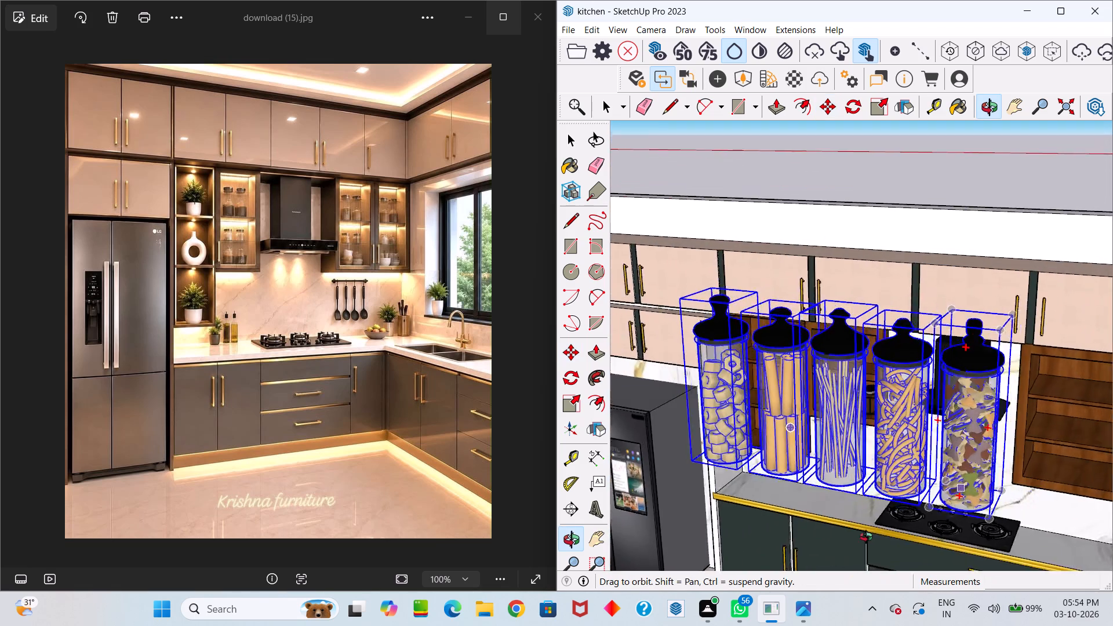
middle_drag(866, 537, 802, 539)
click(1010, 329)
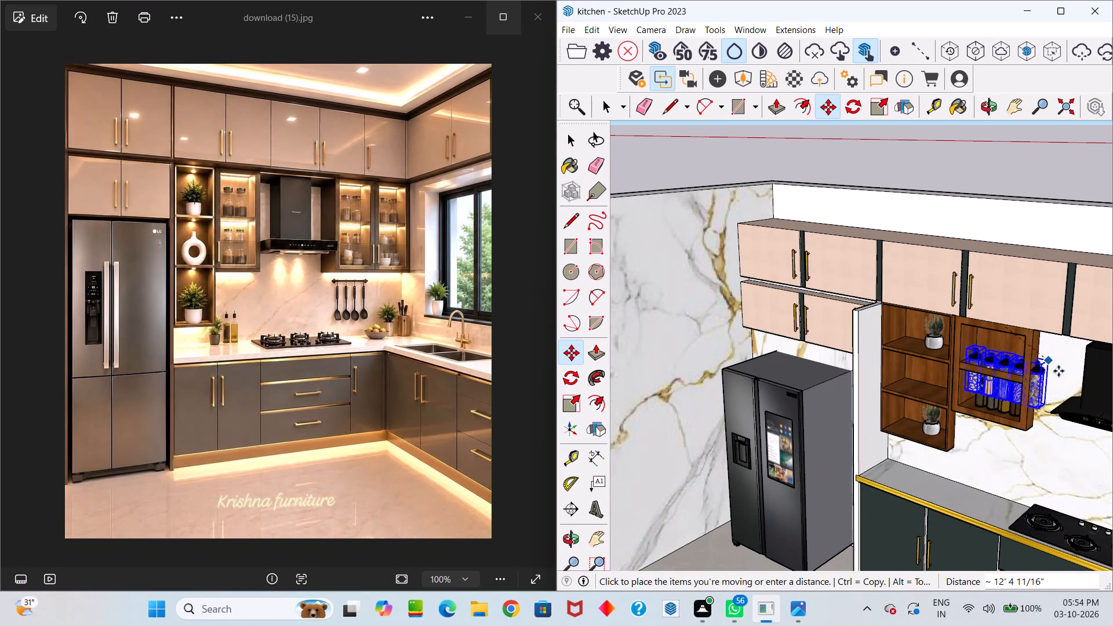
scroll(1070, 385, down, 15)
middle_drag(1074, 410, 840, 392)
drag(1074, 410, 840, 392)
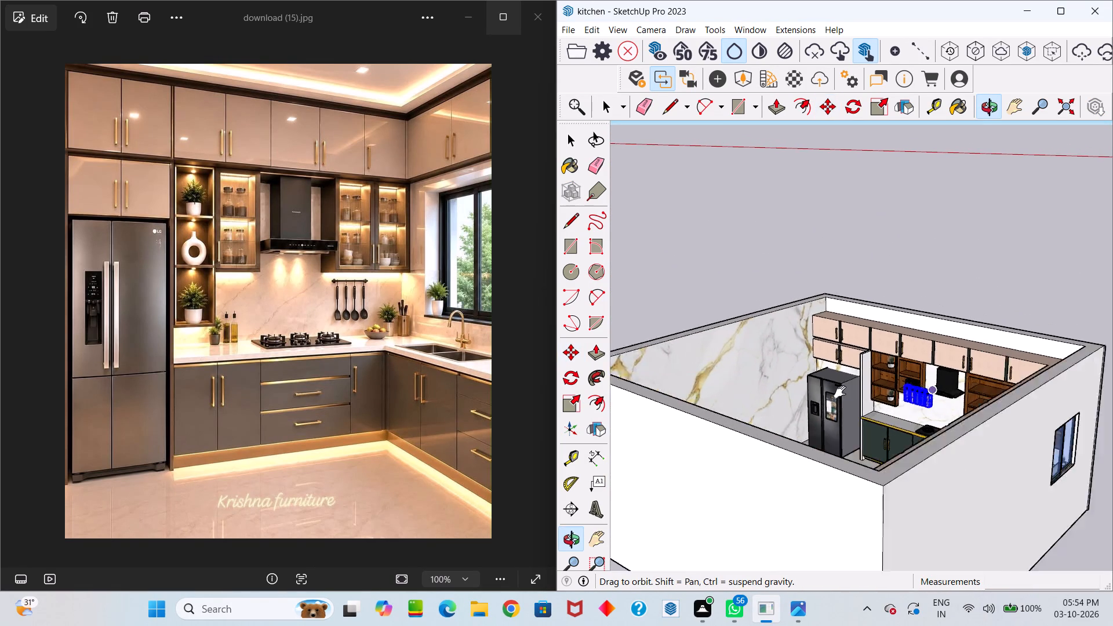
drag(840, 392, 675, 378)
middle_drag(840, 392, 675, 378)
middle_drag(699, 349, 852, 387)
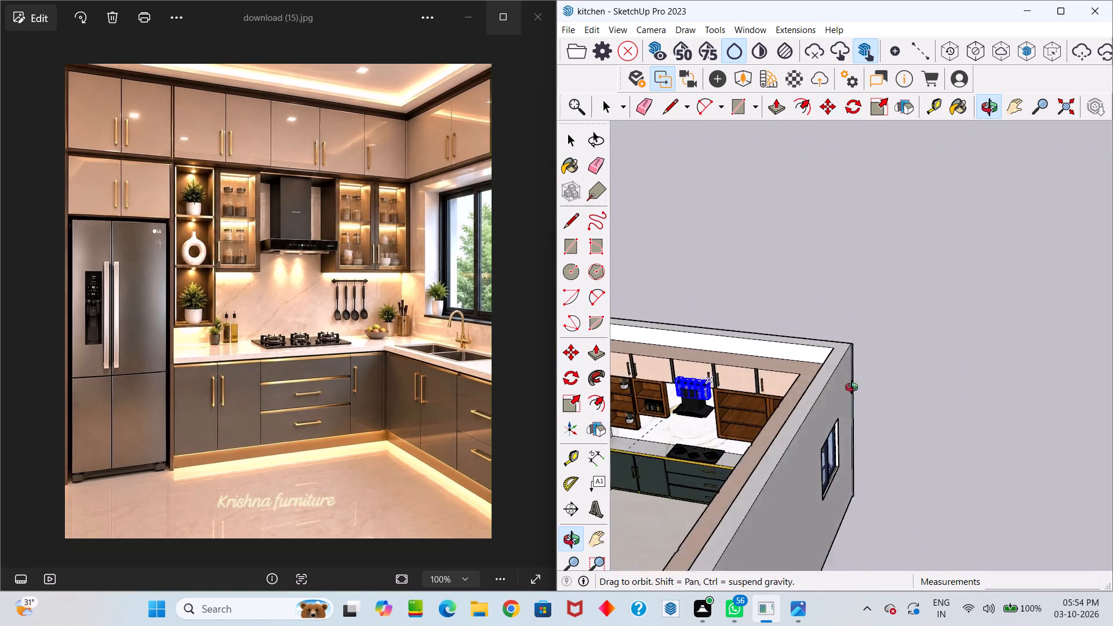
middle_drag(852, 387, 923, 387)
scroll(792, 451, up, 20)
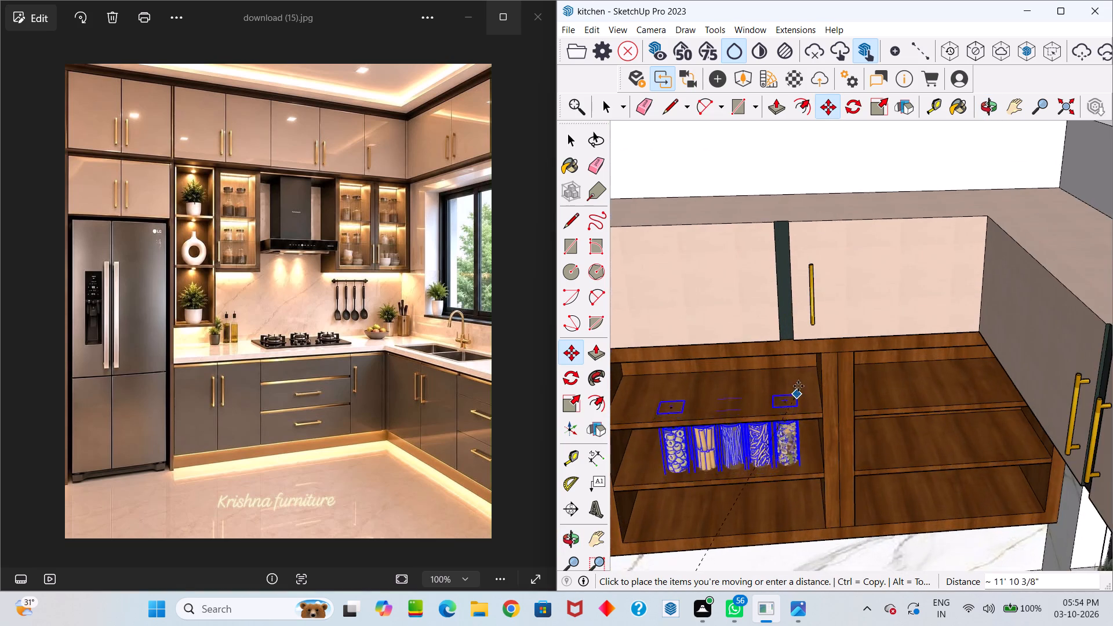
scroll(800, 380, up, 6)
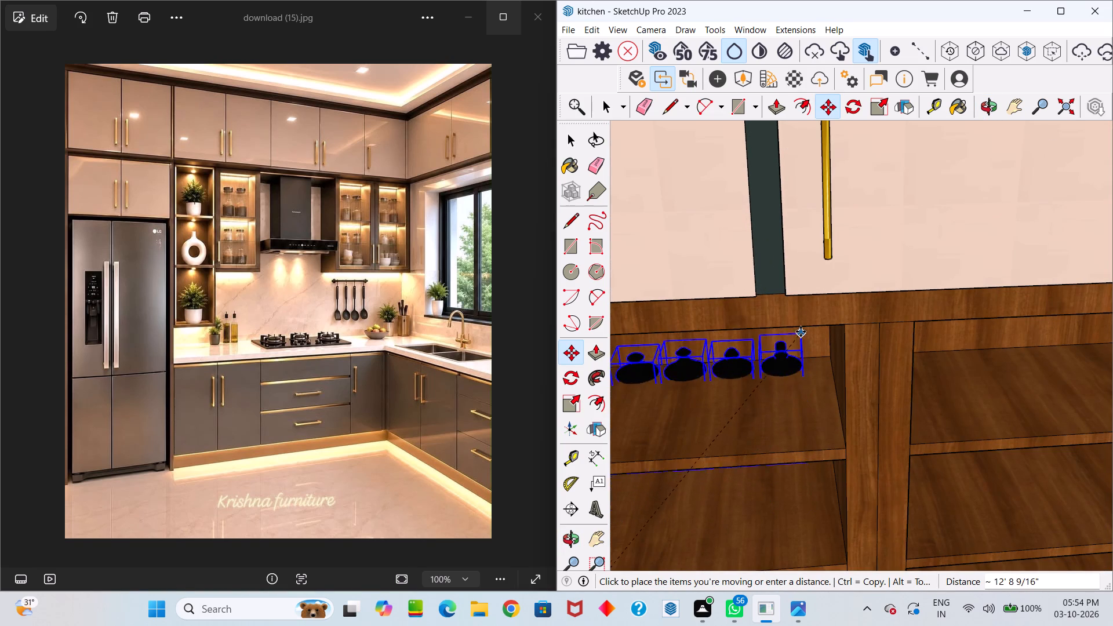
click(801, 319)
Scale the five jars down uniformly to about 0.87 to suit the cabinet's top compartment.
middle_drag(823, 357, 742, 349)
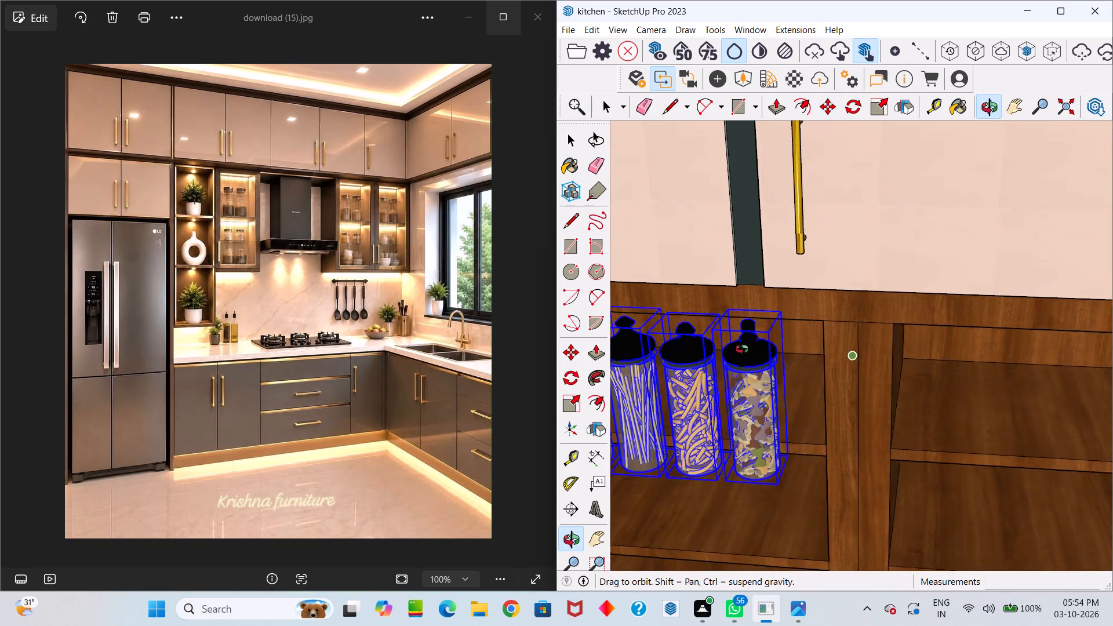
middle_drag(742, 349, 721, 331)
key(s)
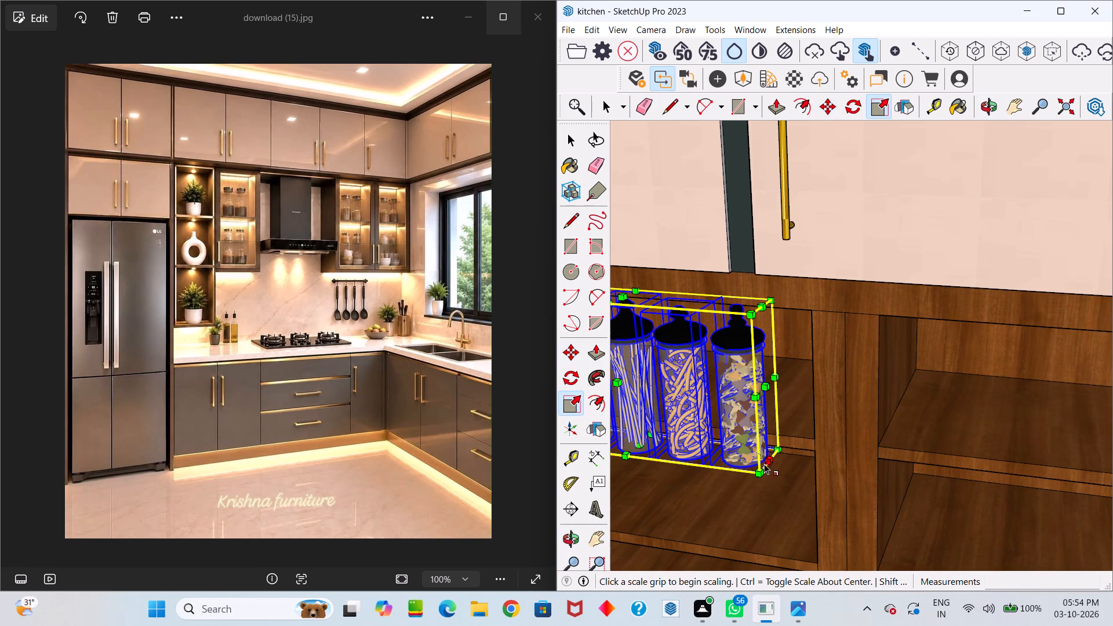
drag(761, 471, 734, 423)
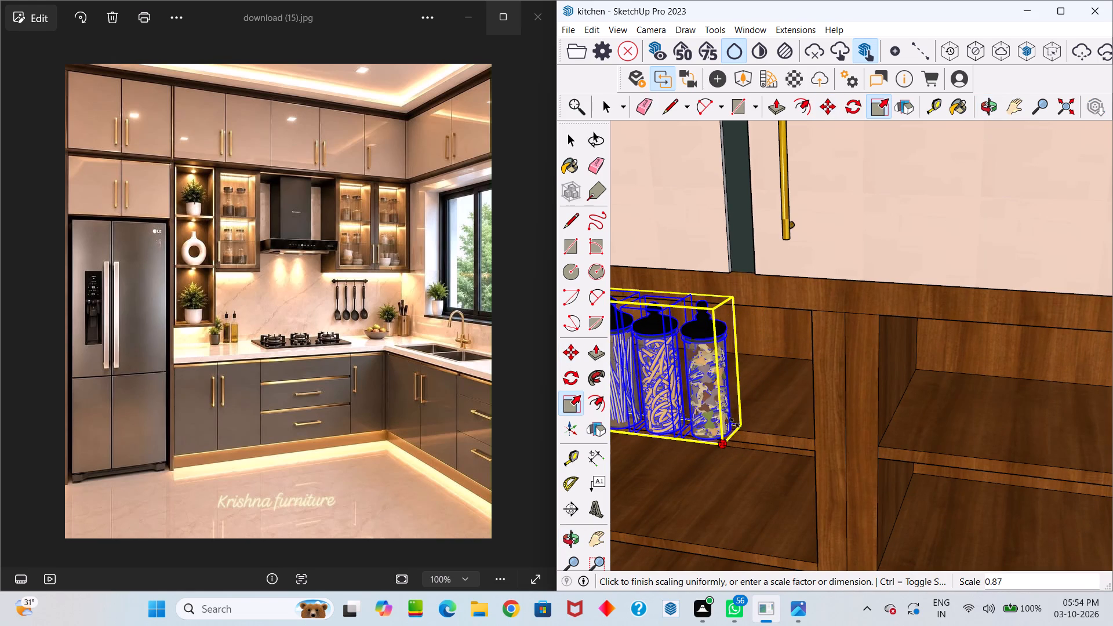
drag(734, 423, 733, 421)
Move the scaled jars about 1' onto the top shelf, inside the cabinet compartment nearest the hood.
key(m)
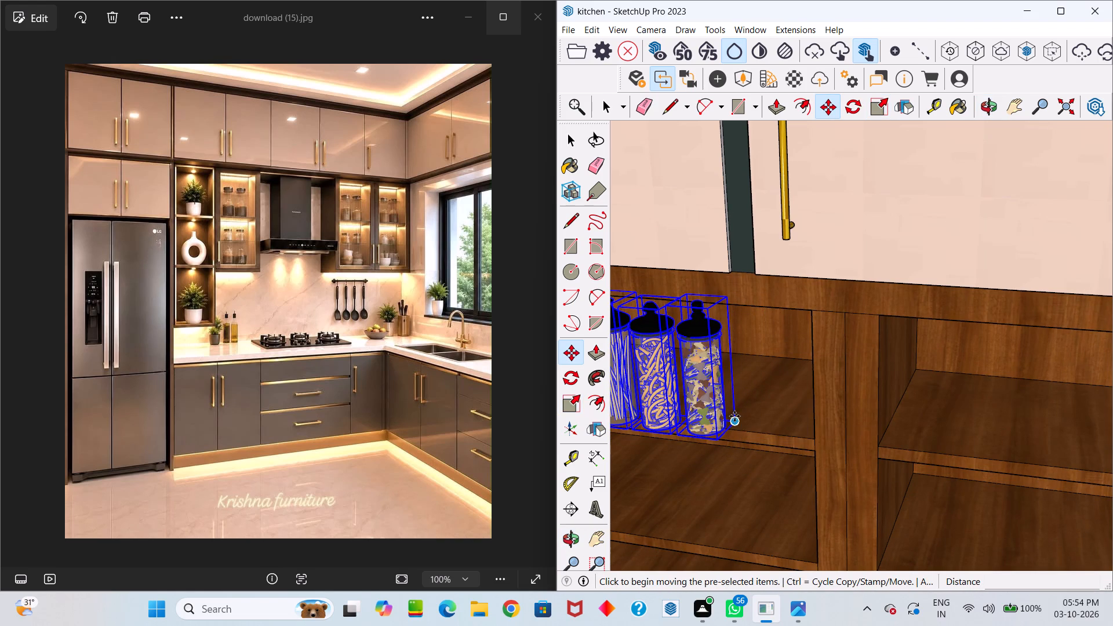
click(740, 423)
scroll(770, 402, up, 6)
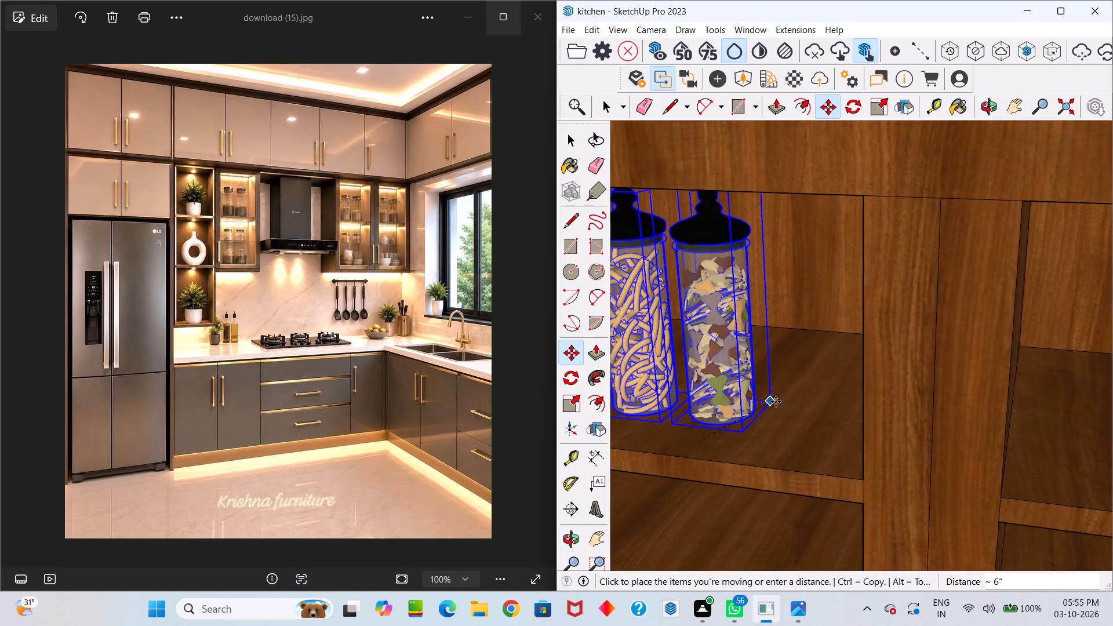
scroll(777, 402, up, 5)
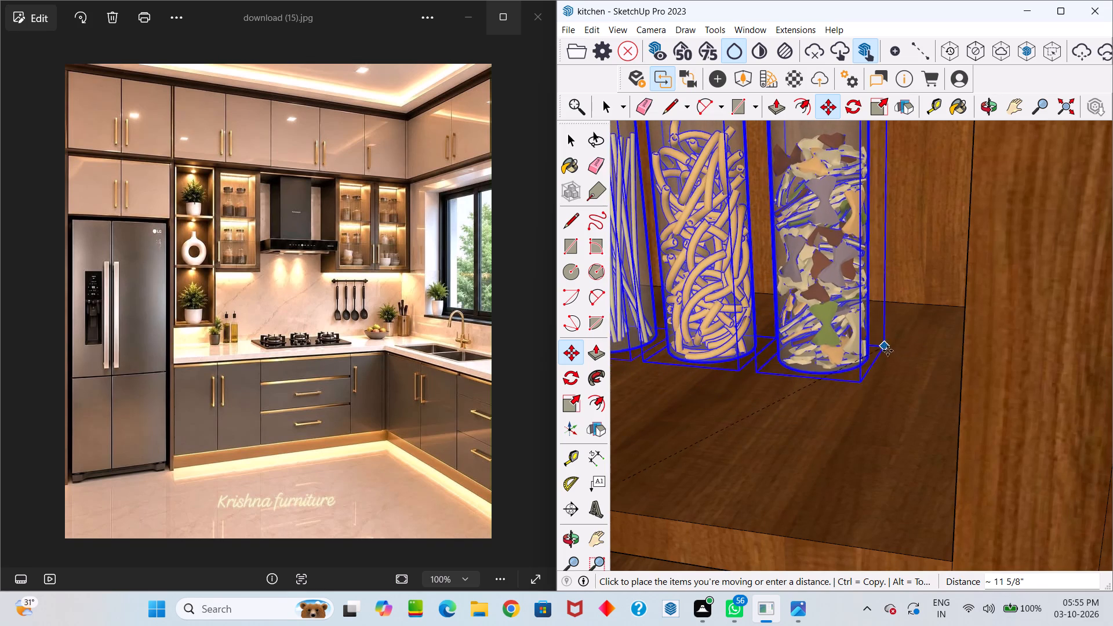
click(892, 373)
Shift the five jars along the top shelf towards the hood to centre them in the compartment.
scroll(890, 372, down, 1)
middle_drag(890, 373, 960, 351)
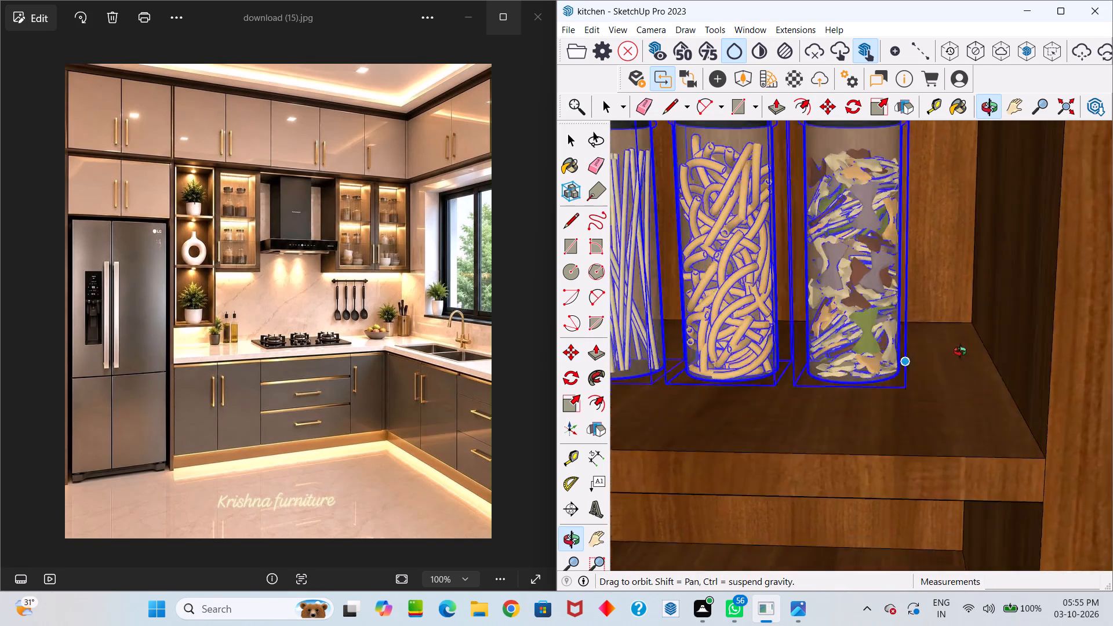
middle_drag(960, 351, 977, 409)
scroll(936, 416, down, 16)
middle_drag(925, 415, 904, 350)
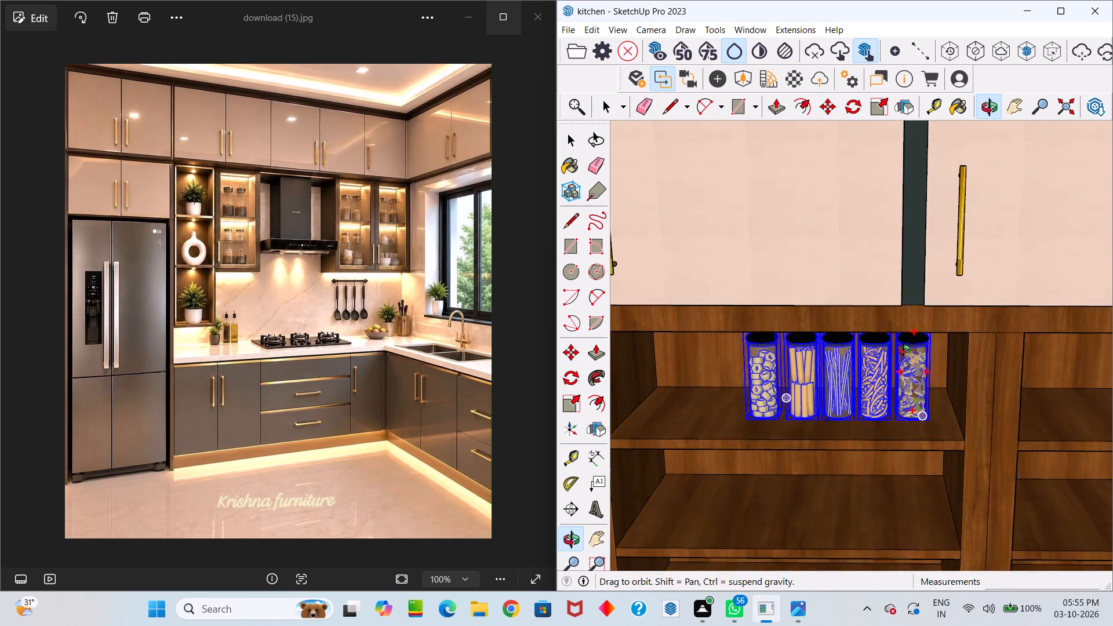
middle_drag(904, 350, 904, 328)
scroll(892, 343, down, 9)
scroll(885, 359, up, 5)
scroll(841, 384, up, 3)
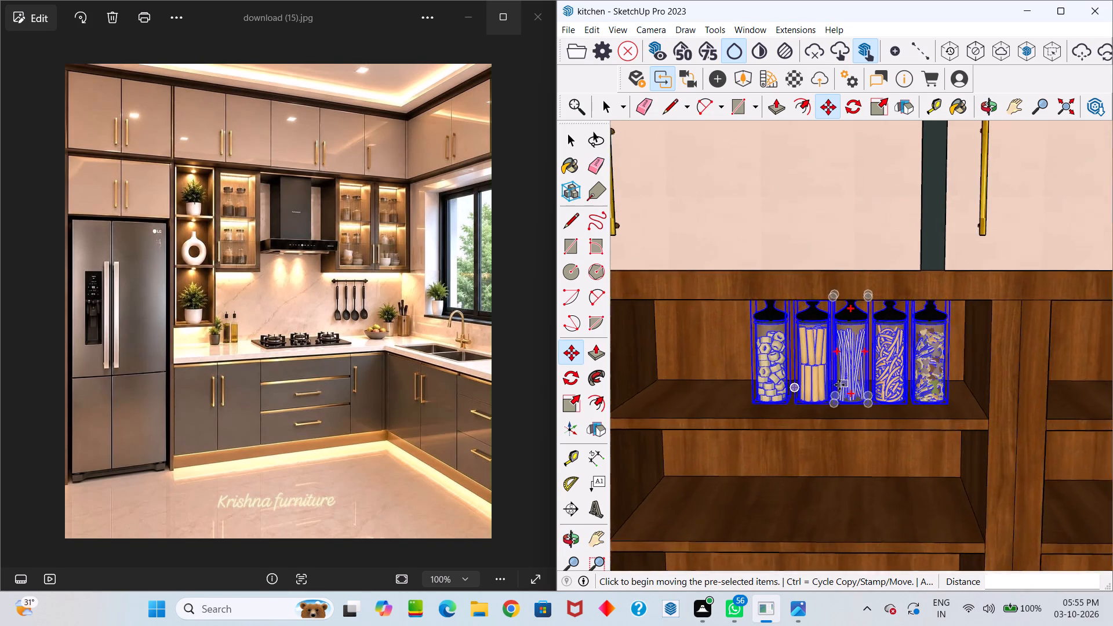
scroll(839, 385, up, 1)
key(m)
drag(729, 410, 715, 413)
click(675, 418)
scroll(692, 392, down, 2)
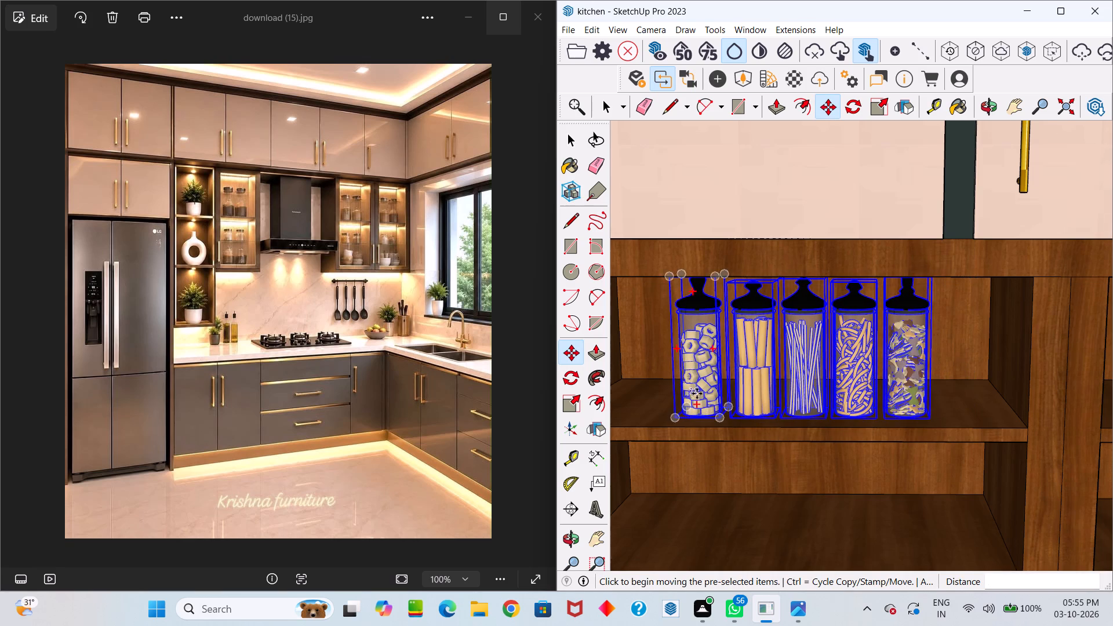
scroll(697, 394, down, 14)
middle_drag(749, 381, 778, 349)
key(space)
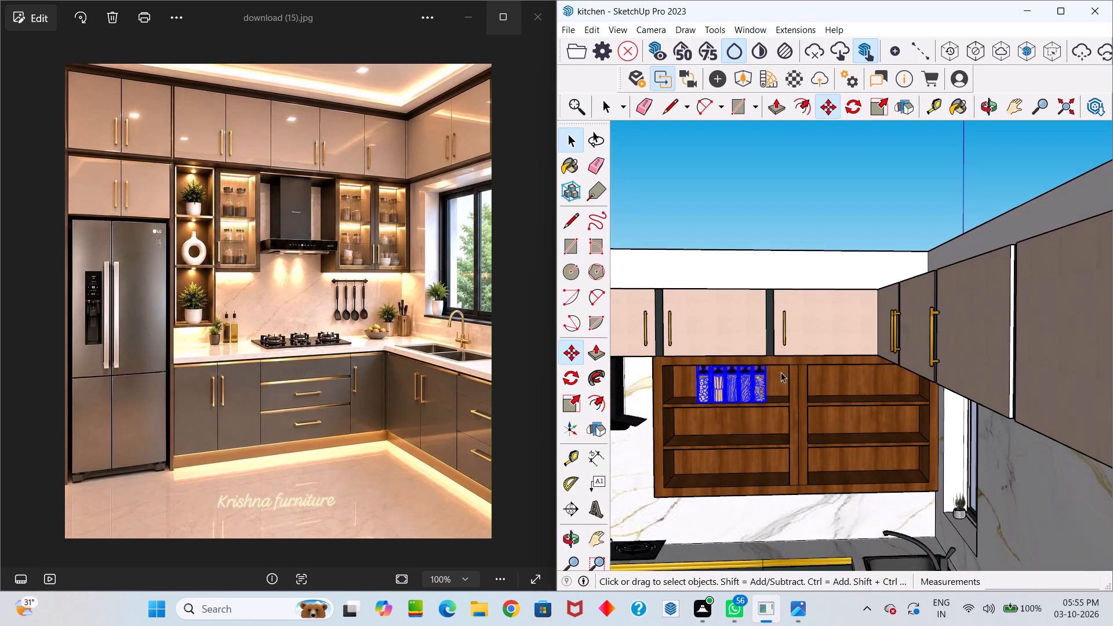
middle_drag(784, 296, 984, 239)
drag(784, 296, 984, 239)
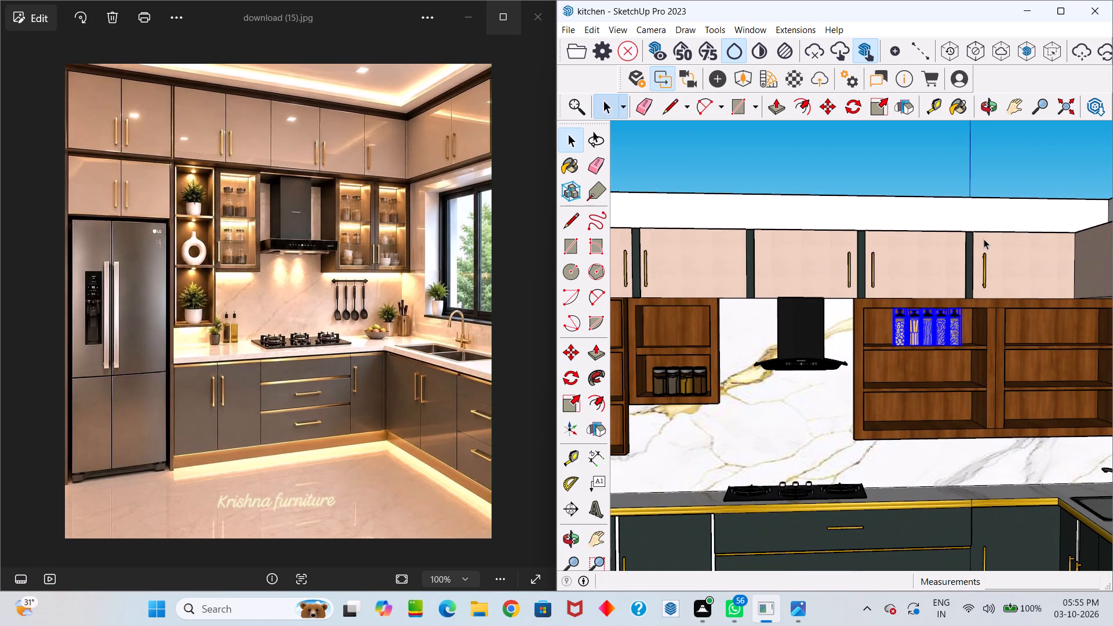
Examine the five jars on the top shelf and the surrounding wall cabinets, hood and countertop from several angles.
scroll(756, 388, down, 3)
scroll(774, 385, up, 3)
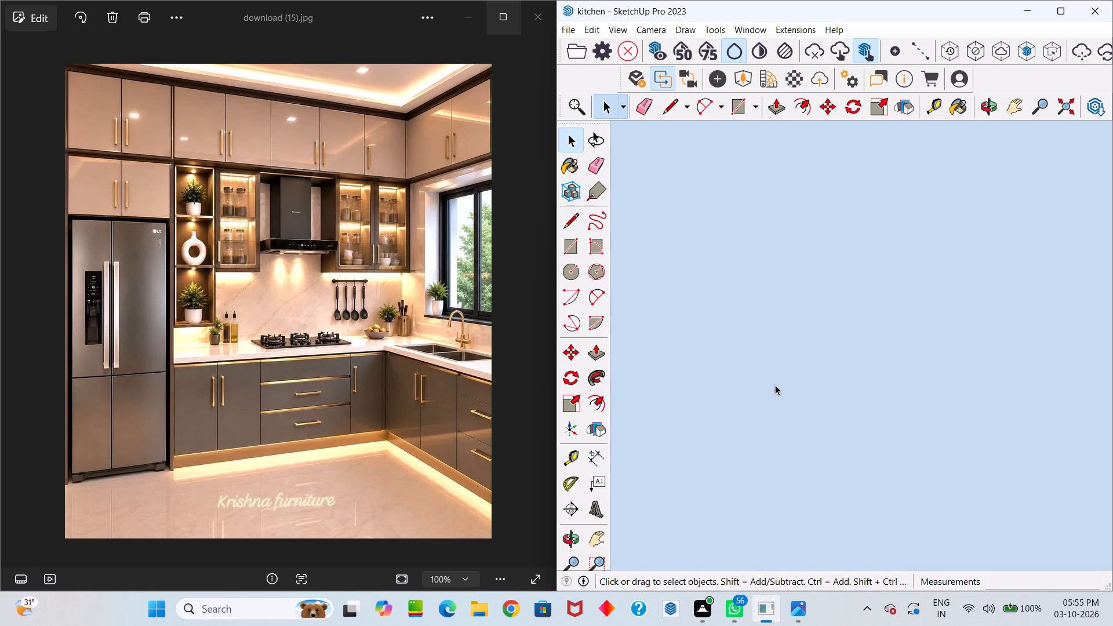
scroll(775, 385, up, 9)
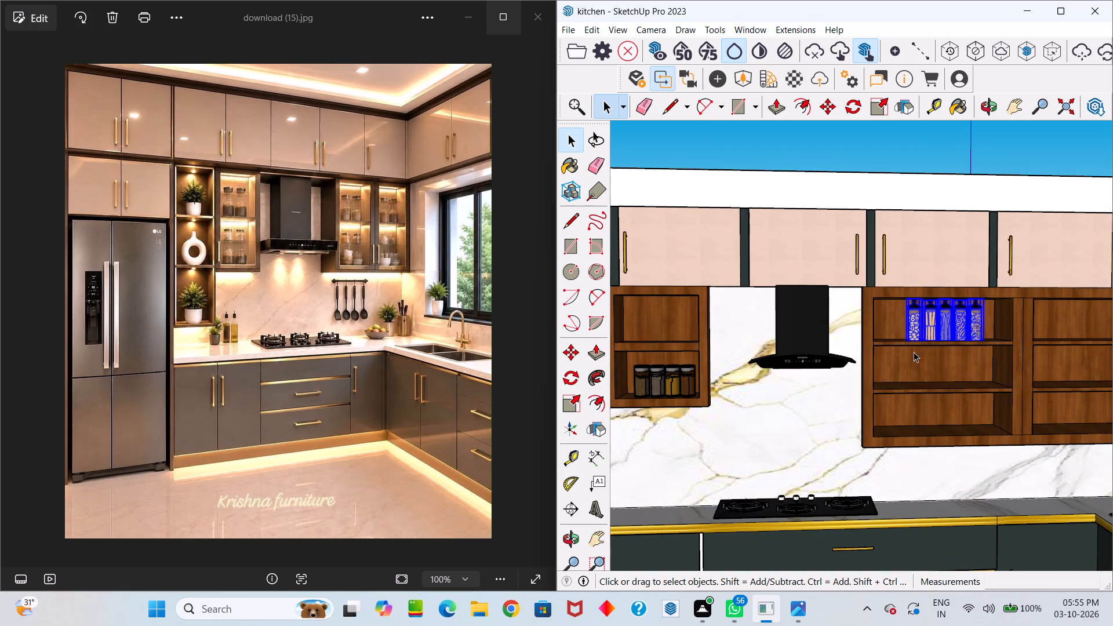
scroll(925, 372, down, 3)
scroll(937, 365, up, 10)
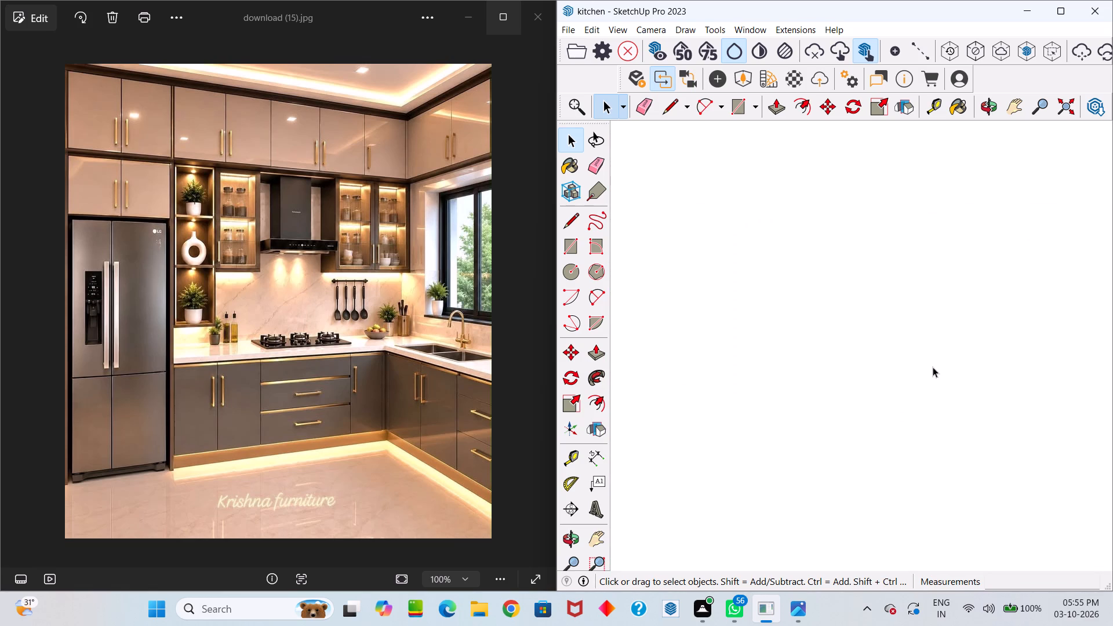
scroll(930, 369, up, 13)
scroll(923, 374, up, 20)
scroll(923, 374, up, 1)
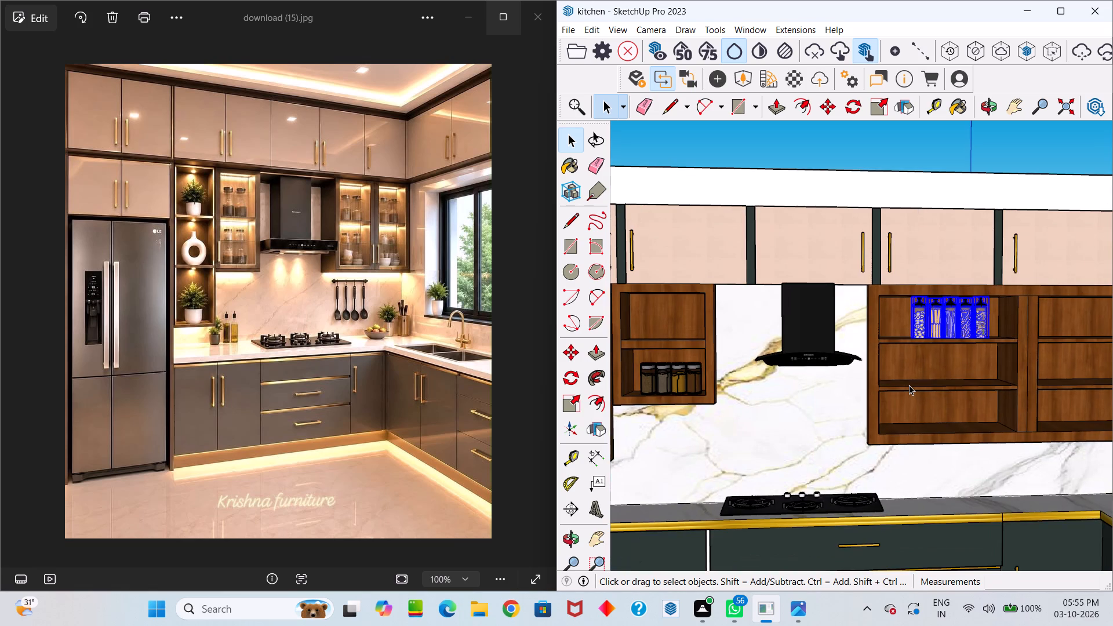
middle_drag(909, 385, 876, 569)
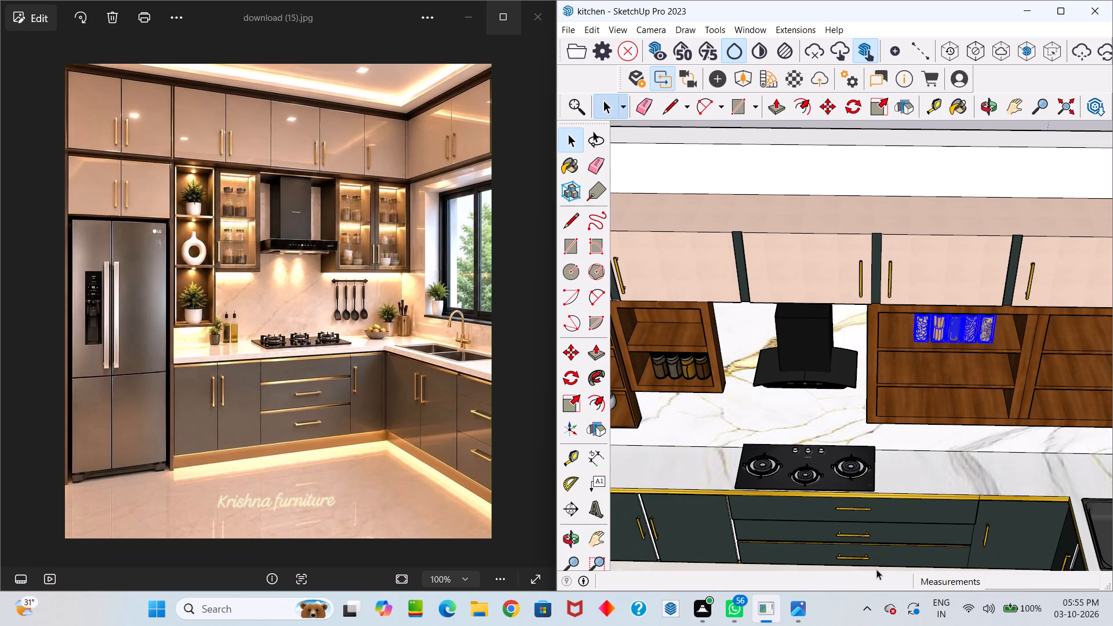
scroll(868, 519, down, 1)
middle_drag(867, 515, 807, 352)
drag(854, 484, 807, 352)
middle_drag(806, 352, 824, 351)
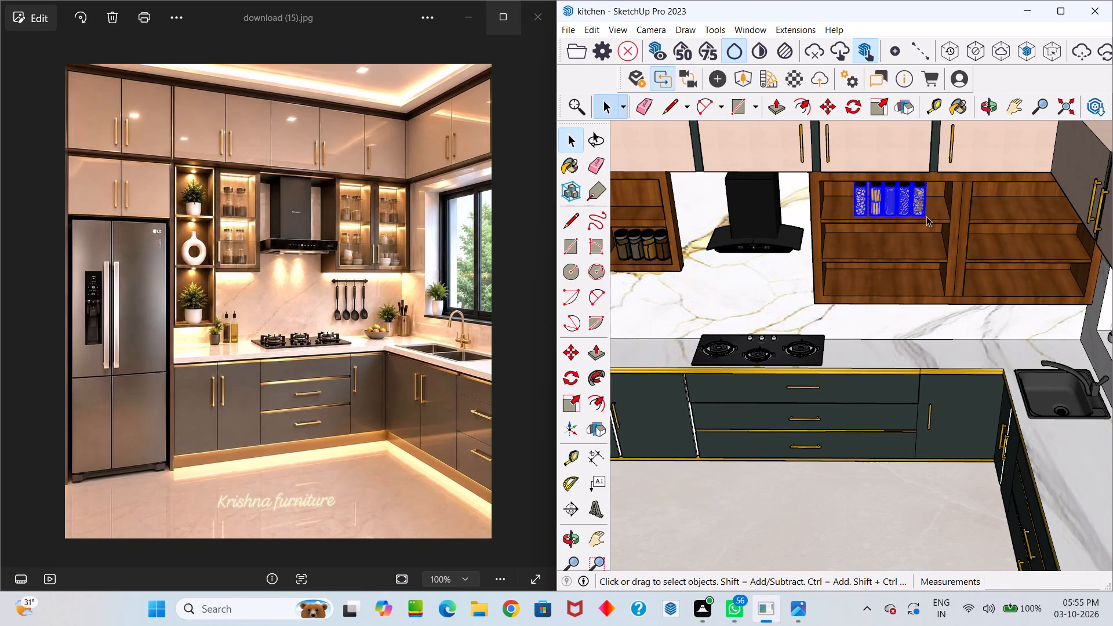
Move the dark wine bottle and the red and green corked jugs together from the imported accessories towards the kitchen room.
scroll(916, 221, down, 9)
scroll(932, 186, down, 14)
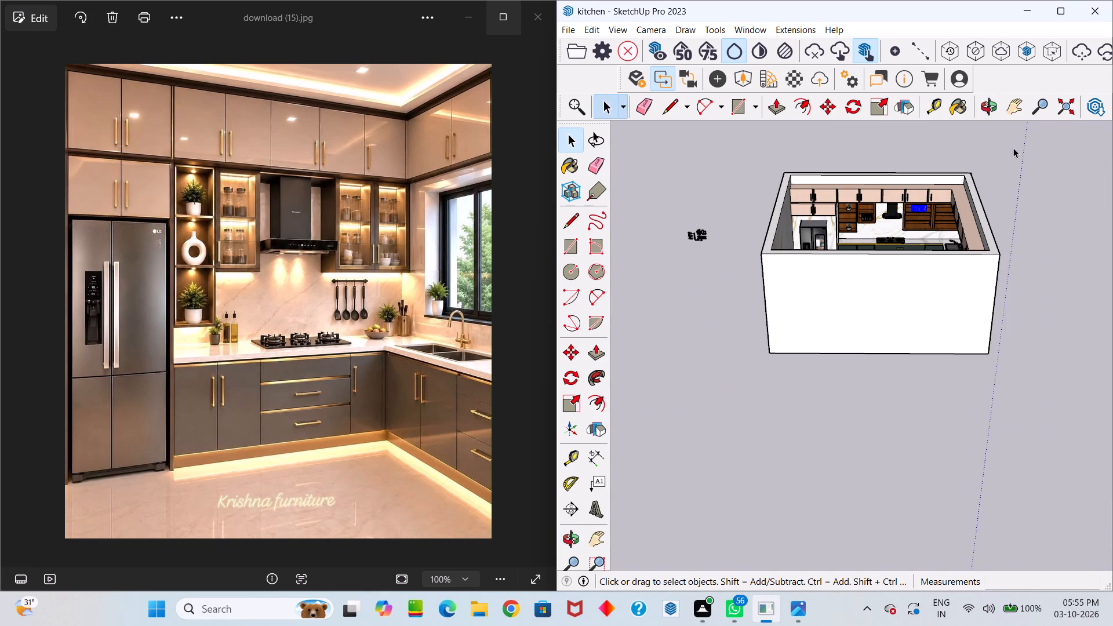
click(1009, 161)
middle_drag(988, 162, 581, 334)
drag(983, 162, 581, 334)
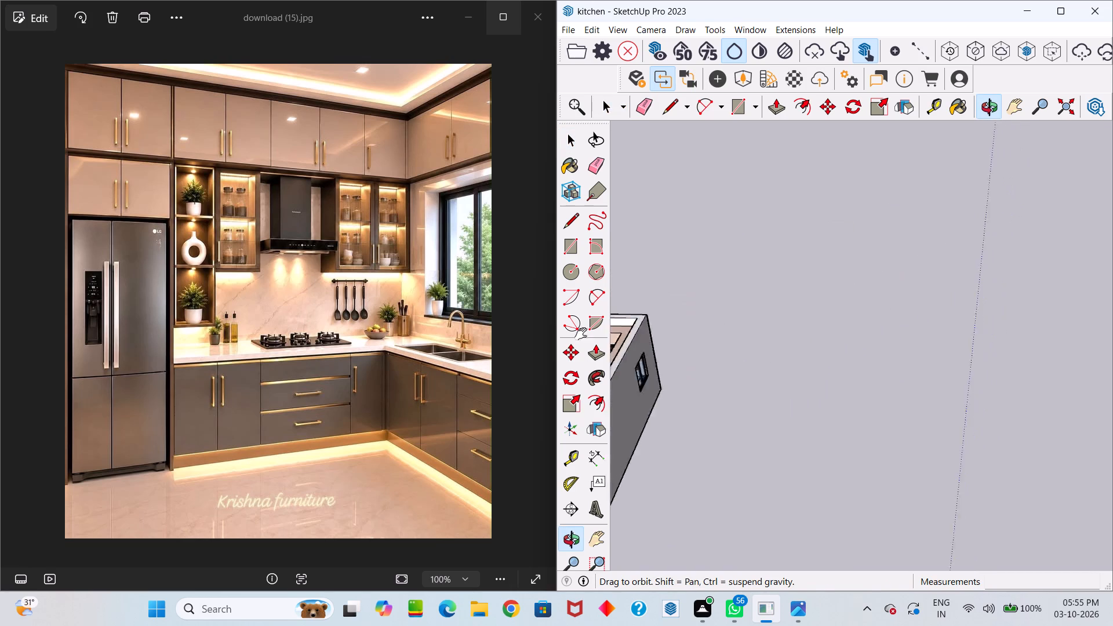
middle_drag(581, 334, 521, 387)
drag(581, 334, 521, 388)
scroll(693, 160, up, 6)
scroll(696, 168, down, 1)
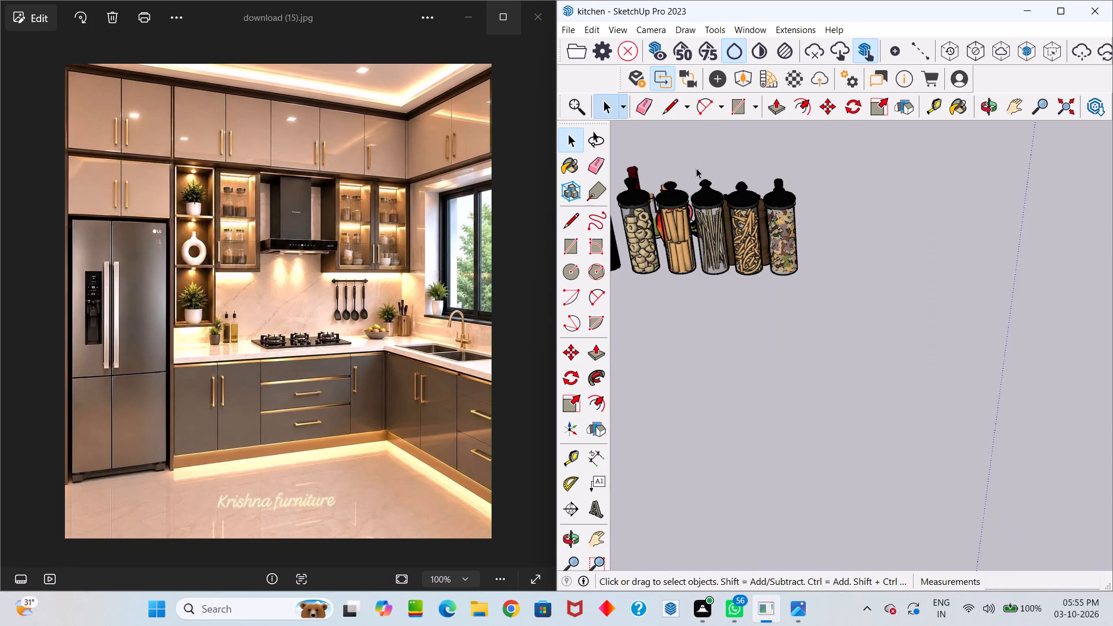
middle_drag(705, 188, 754, 320)
scroll(754, 310, down, 1)
middle_drag(736, 267, 489, 272)
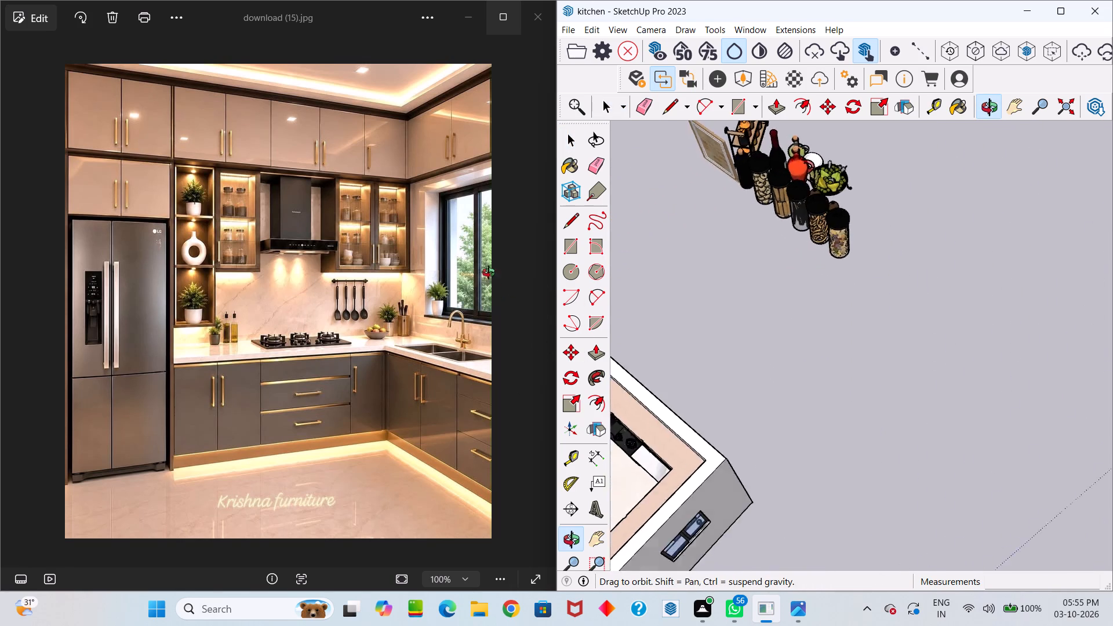
middle_drag(489, 272, 481, 236)
scroll(657, 124, up, 5)
scroll(696, 168, down, 2)
scroll(780, 180, down, 4)
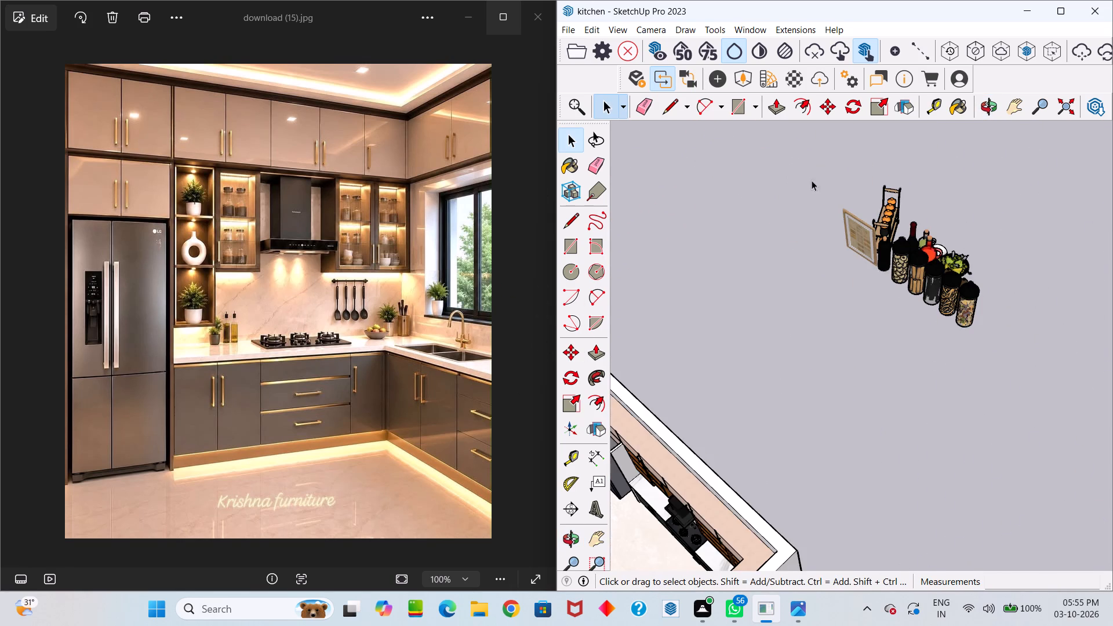
middle_drag(864, 199, 784, 241)
scroll(823, 319, up, 6)
scroll(831, 333, down, 2)
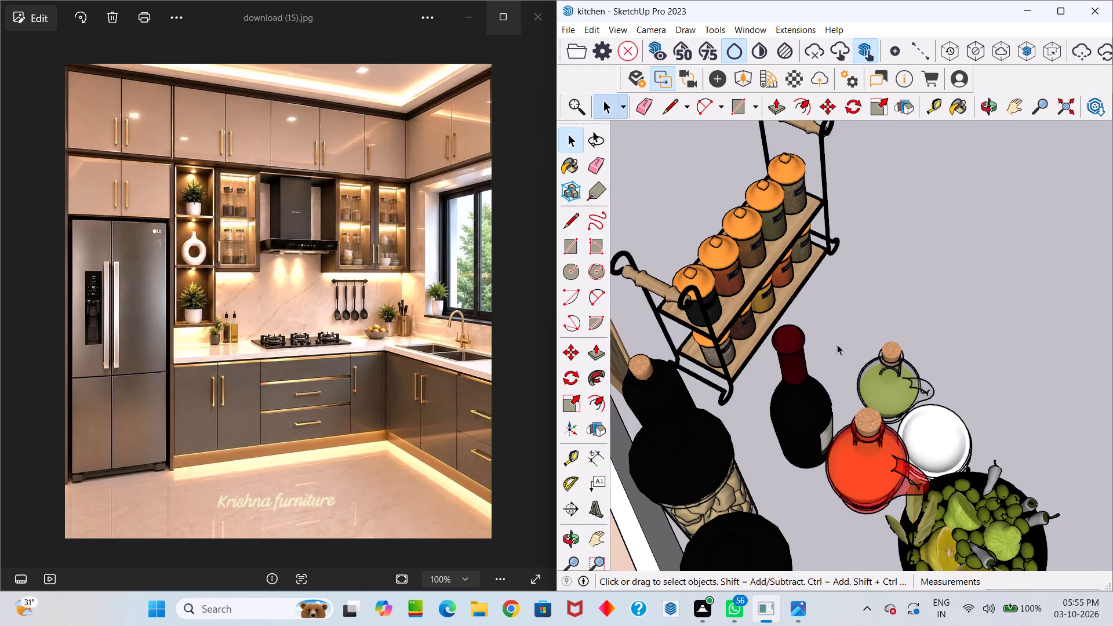
ctrl+click(812, 397)
ctrl+click(848, 446)
ctrl+click(883, 366)
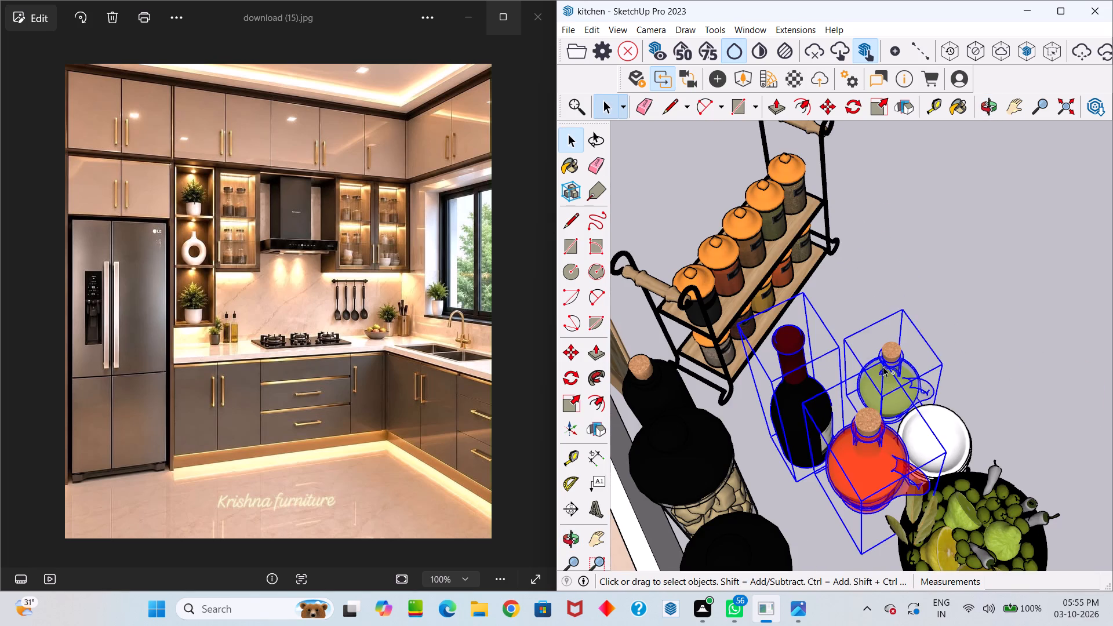
ctrl+scroll(878, 367, down, 9)
key(m)
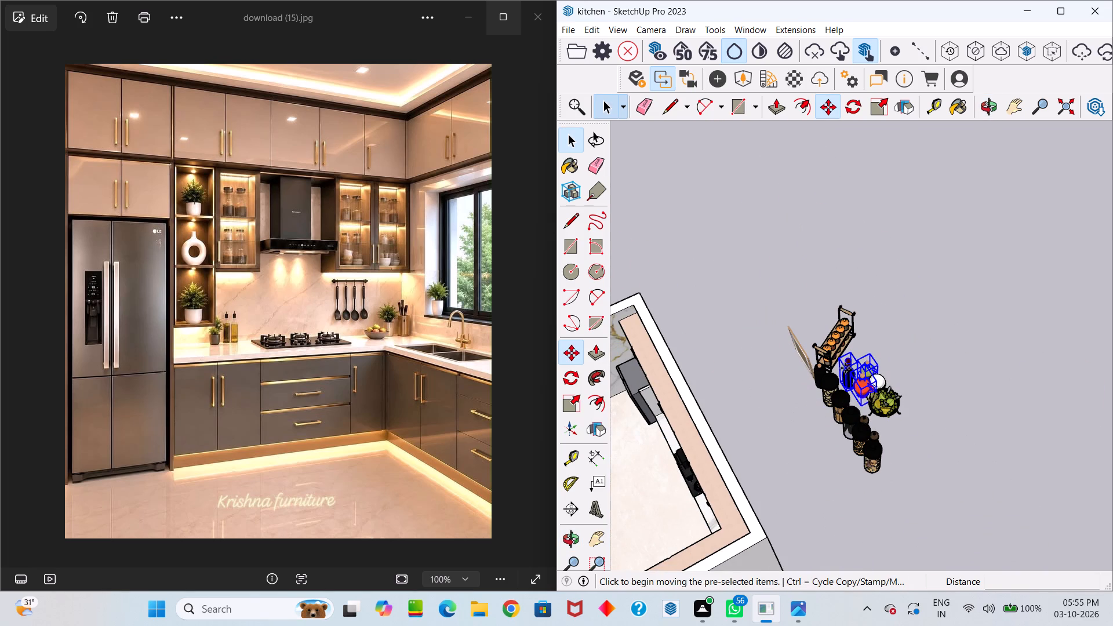
click(845, 368)
scroll(711, 343, down, 5)
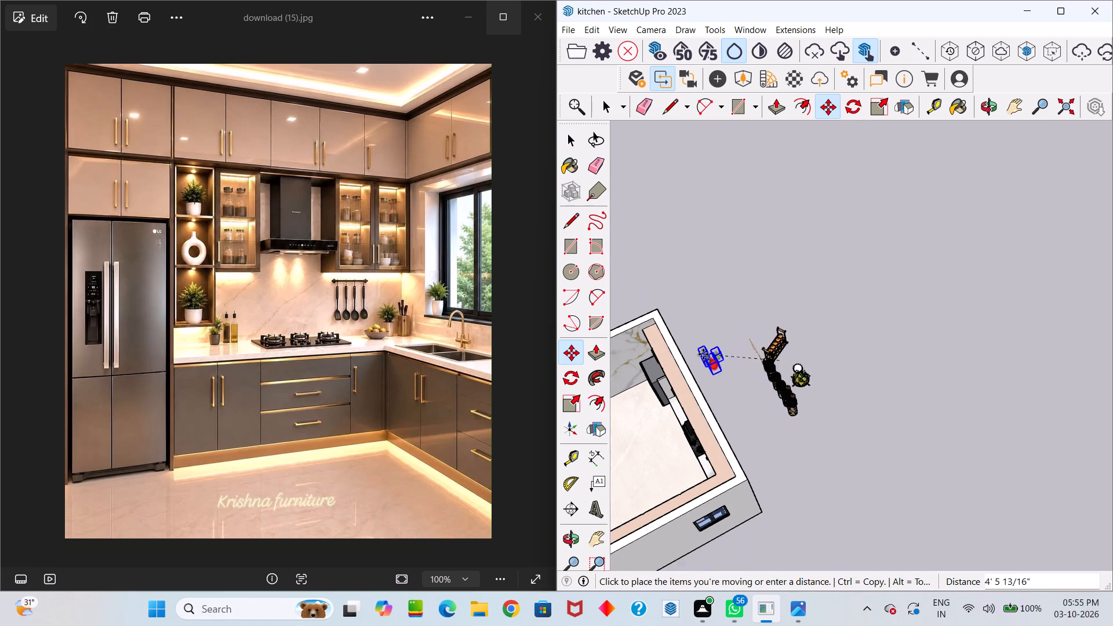
scroll(703, 354, down, 2)
middle_drag(703, 354, 879, 259)
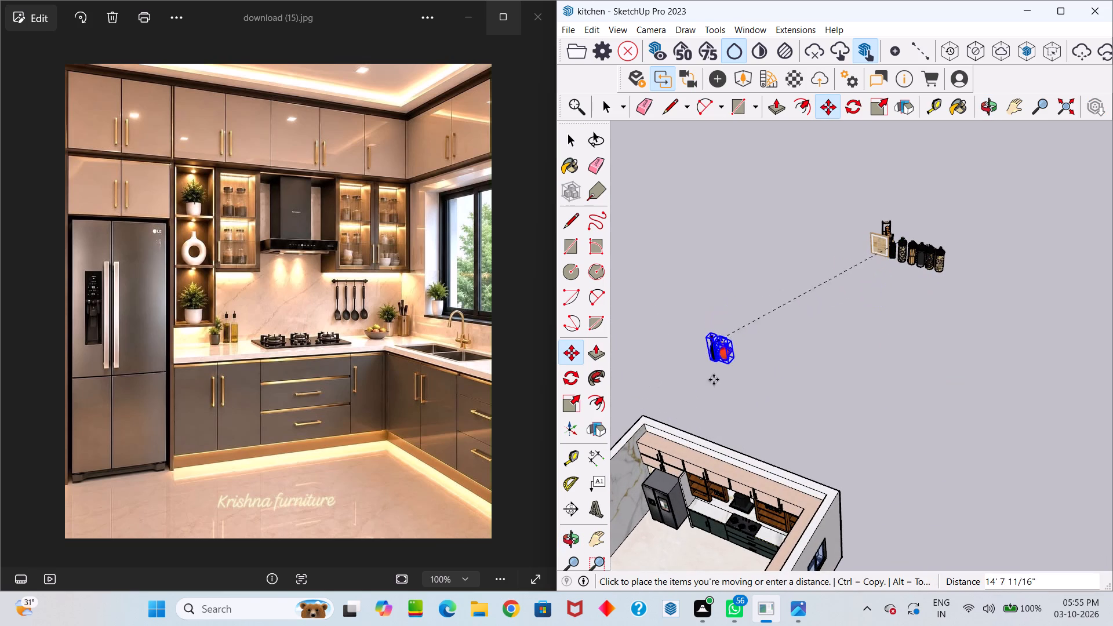
scroll(714, 380, down, 5)
scroll(675, 491, up, 5)
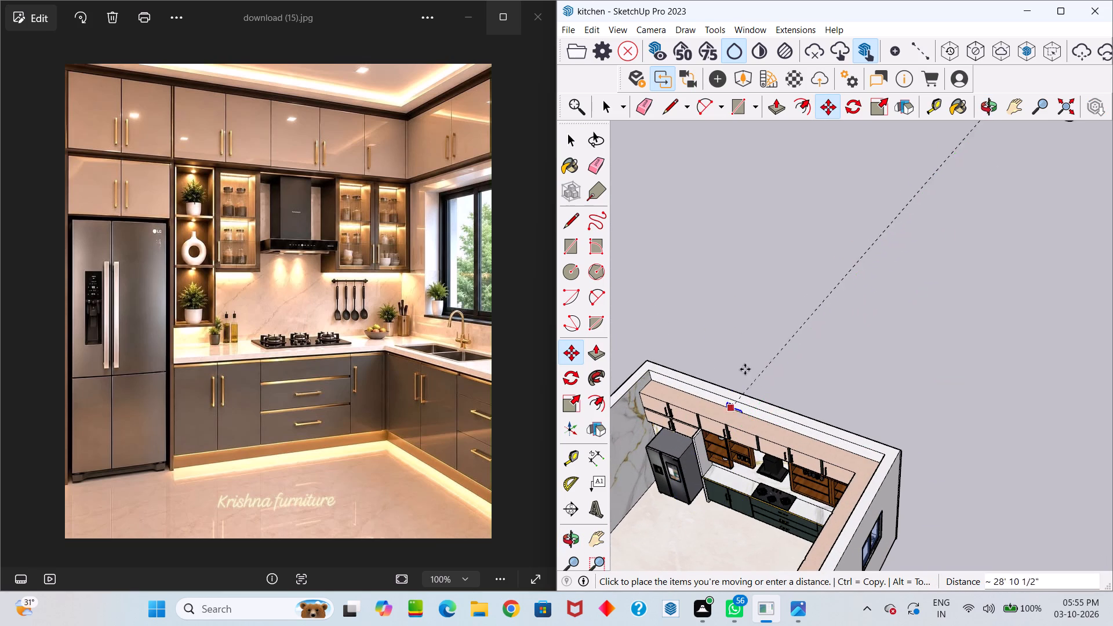
click(754, 348)
Move the red corked jug alone about 34' 10" onto the countertop between the fridge and hob, below the open wooden shelves.
scroll(770, 375, up, 7)
scroll(793, 370, down, 3)
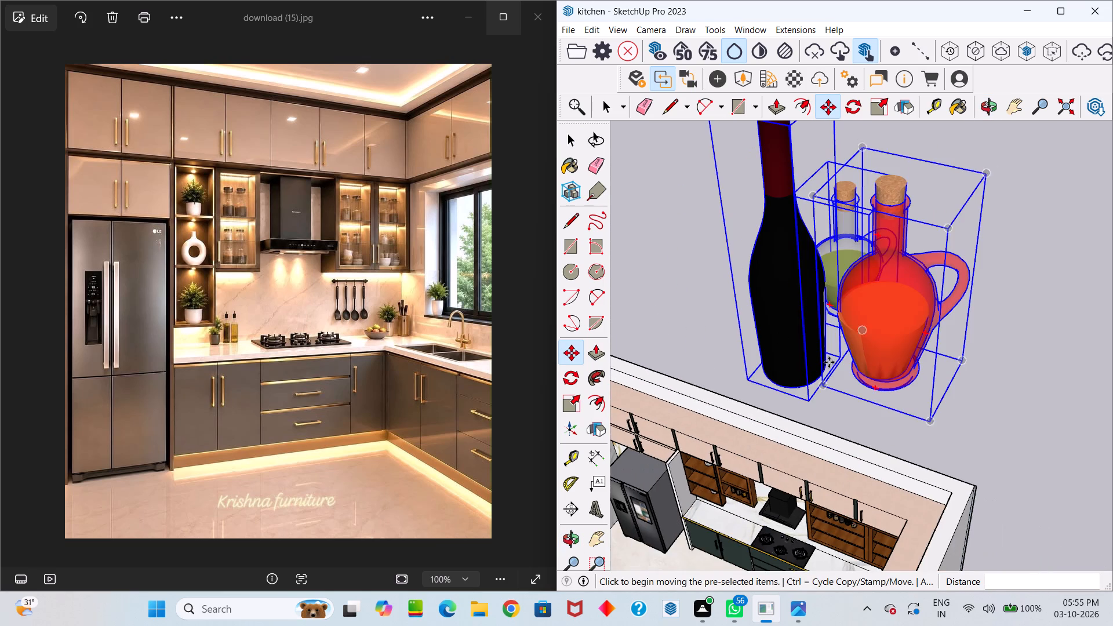
middle_drag(879, 367, 980, 354)
click(982, 354)
key(space)
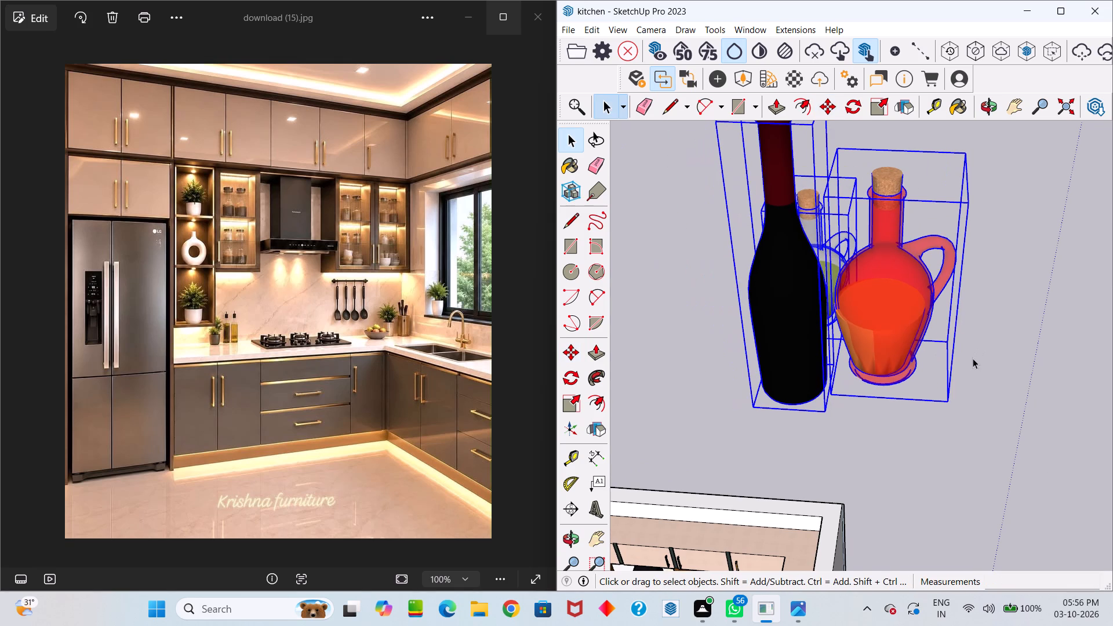
click(973, 358)
click(904, 335)
scroll(904, 333, down, 5)
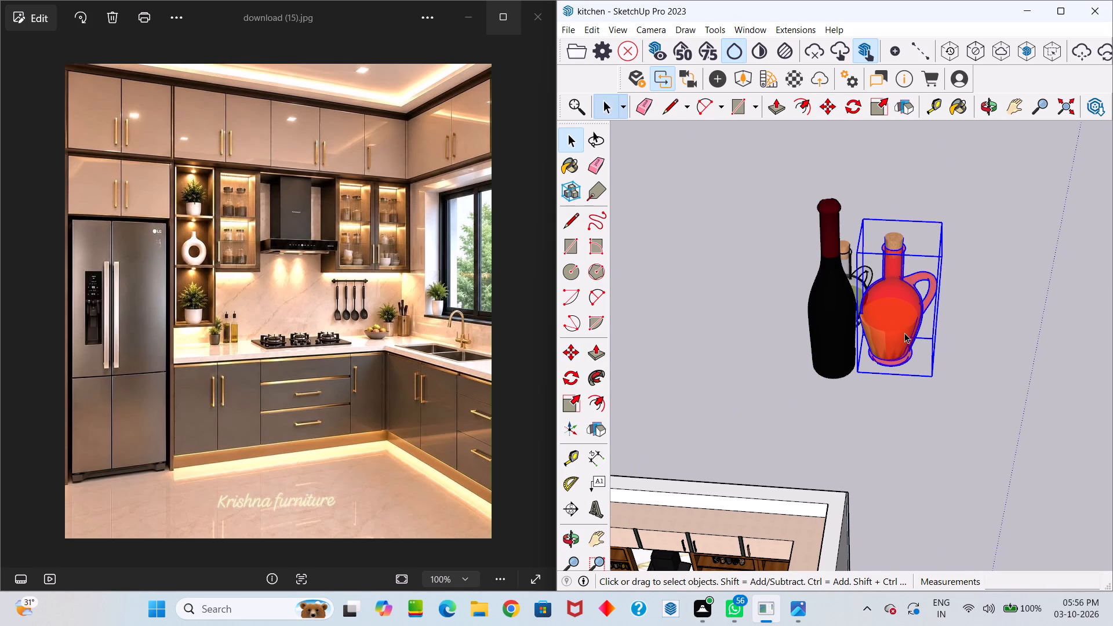
key(m)
click(929, 378)
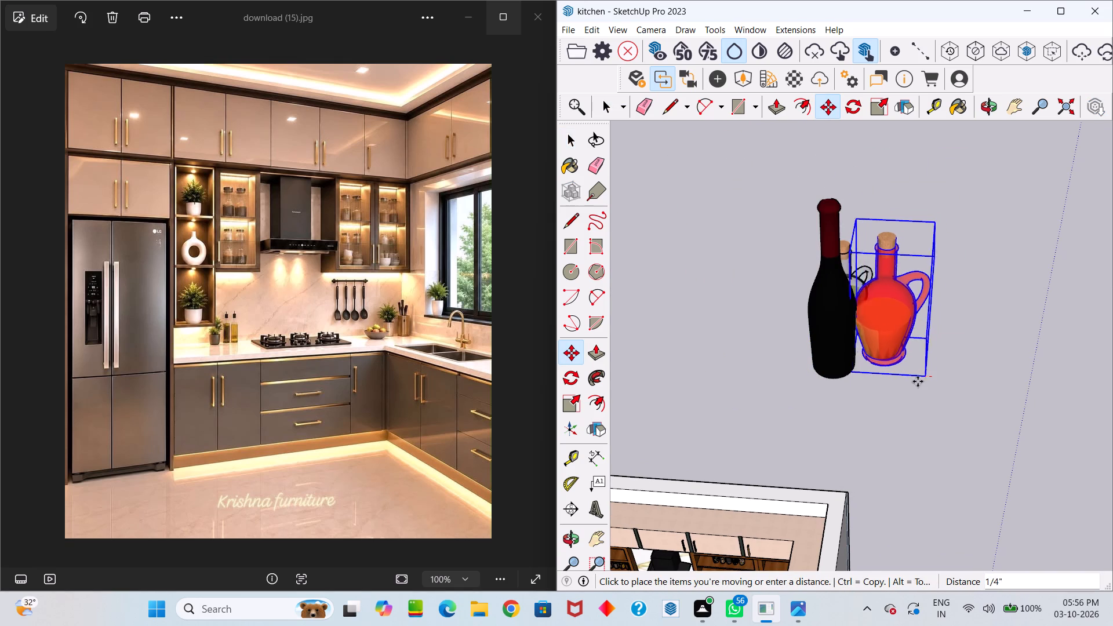
scroll(750, 509, down, 4)
middle_drag(743, 517, 848, 420)
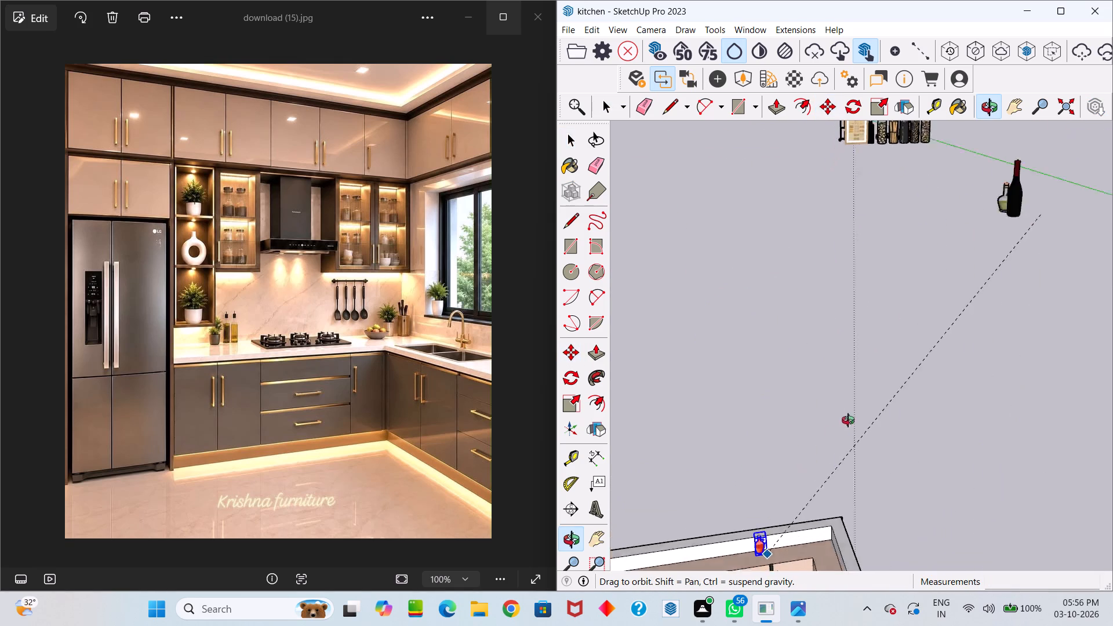
middle_drag(848, 420, 755, 452)
scroll(753, 454, down, 12)
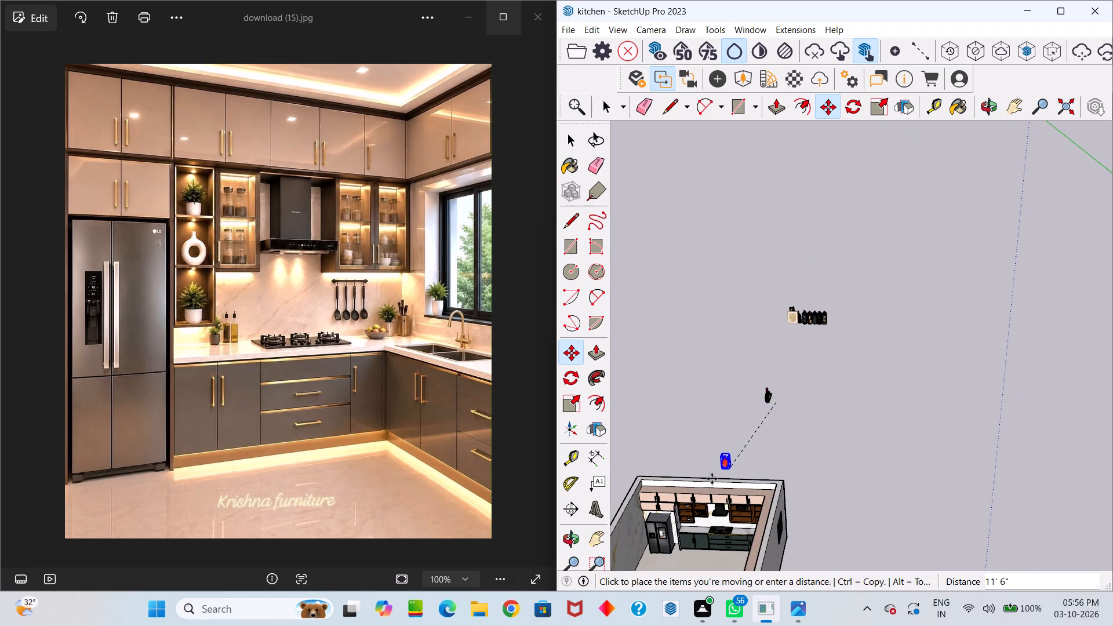
scroll(716, 521, up, 13)
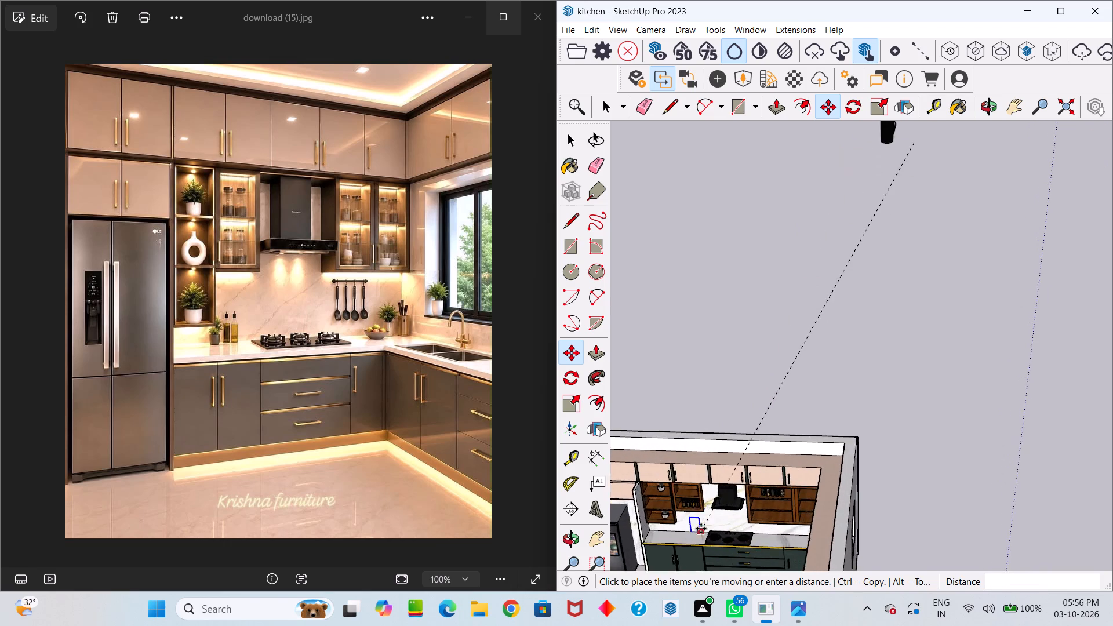
scroll(693, 529, up, 17)
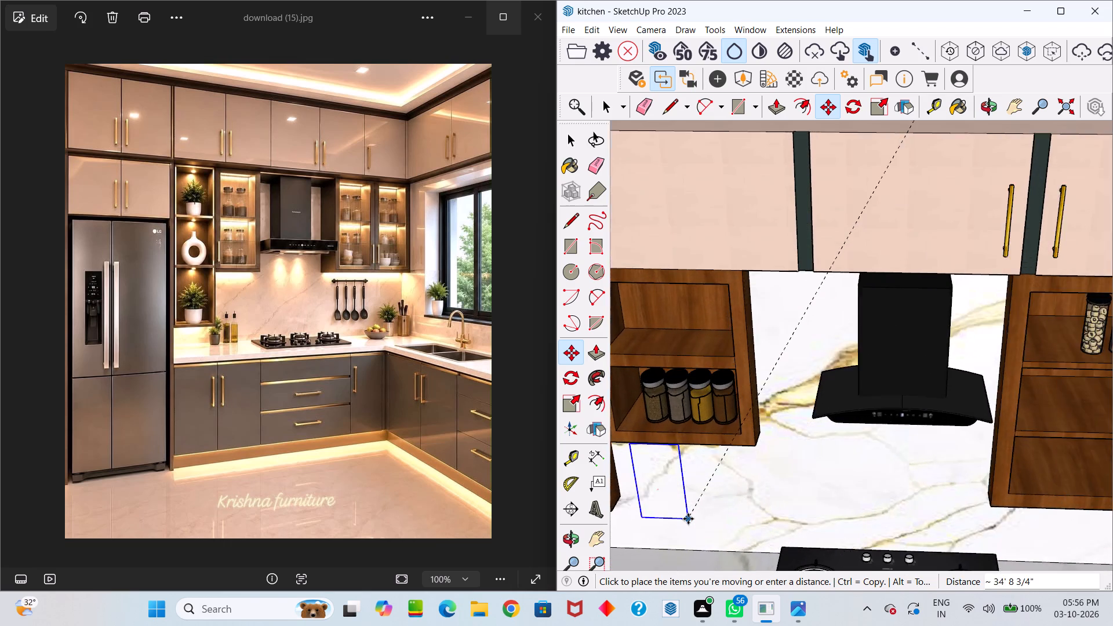
scroll(688, 519, up, 6)
middle_drag(708, 505, 721, 438)
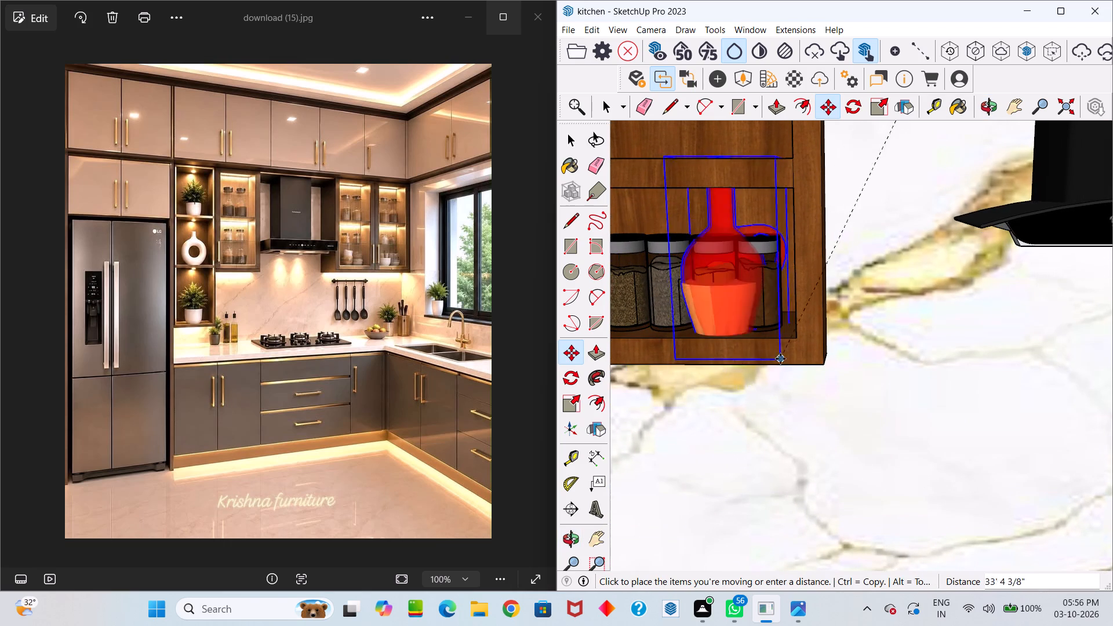
scroll(851, 465, down, 9)
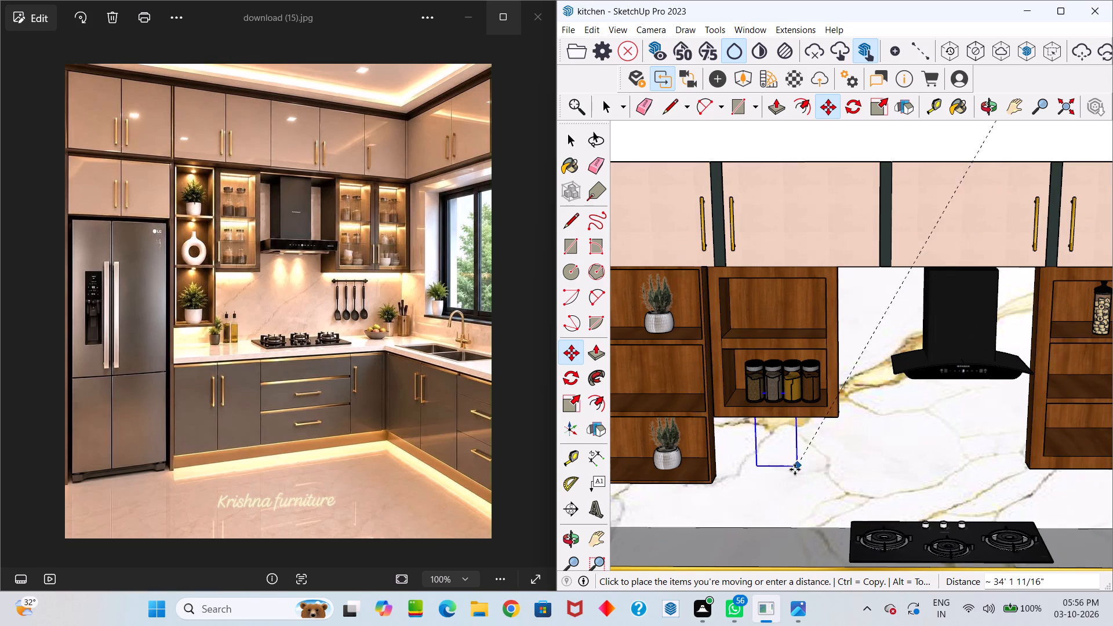
click(750, 561)
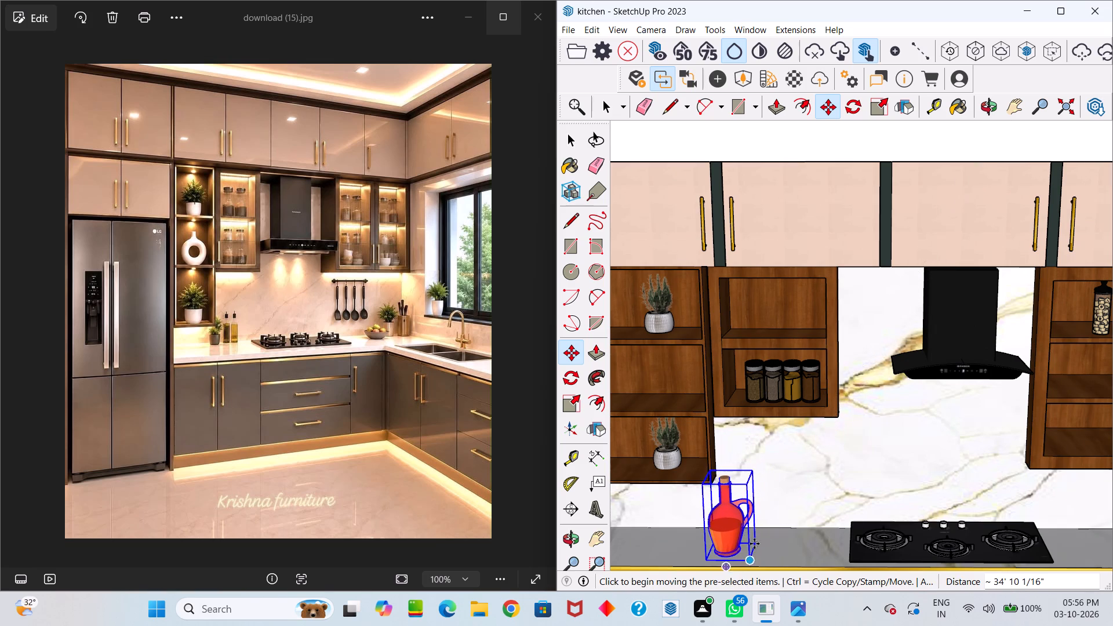
scroll(773, 510, down, 8)
middle_drag(778, 508, 811, 534)
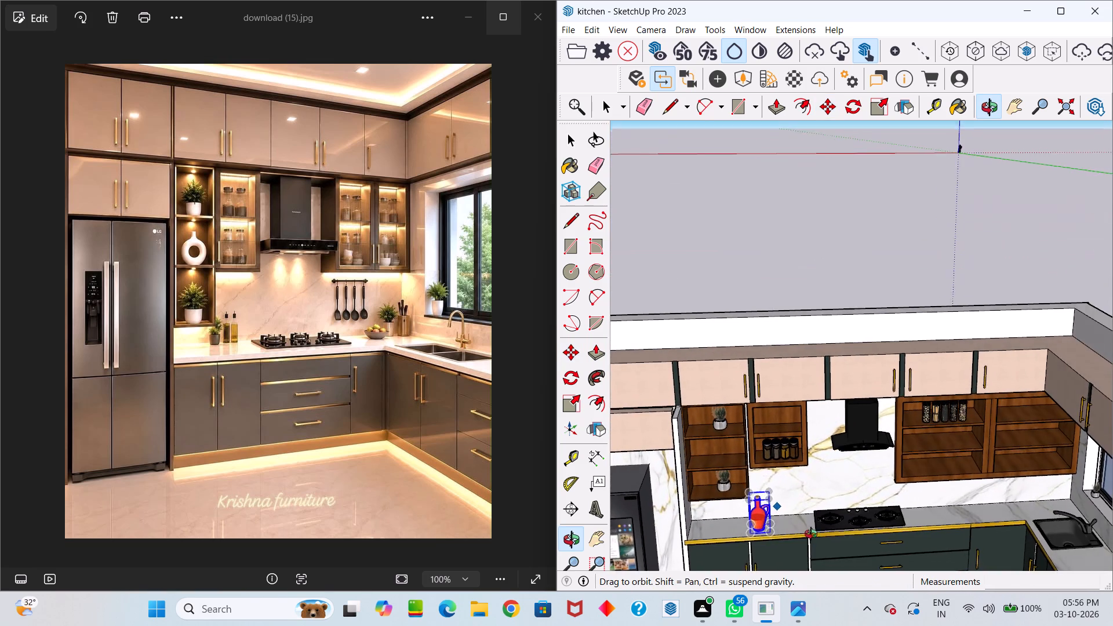
middle_drag(811, 534, 811, 536)
key(space)
Scale the red jug on the countertop down uniformly about its opposite corner so it suits the space below the shelves.
scroll(783, 536, up, 5)
middle_drag(772, 511, 773, 475)
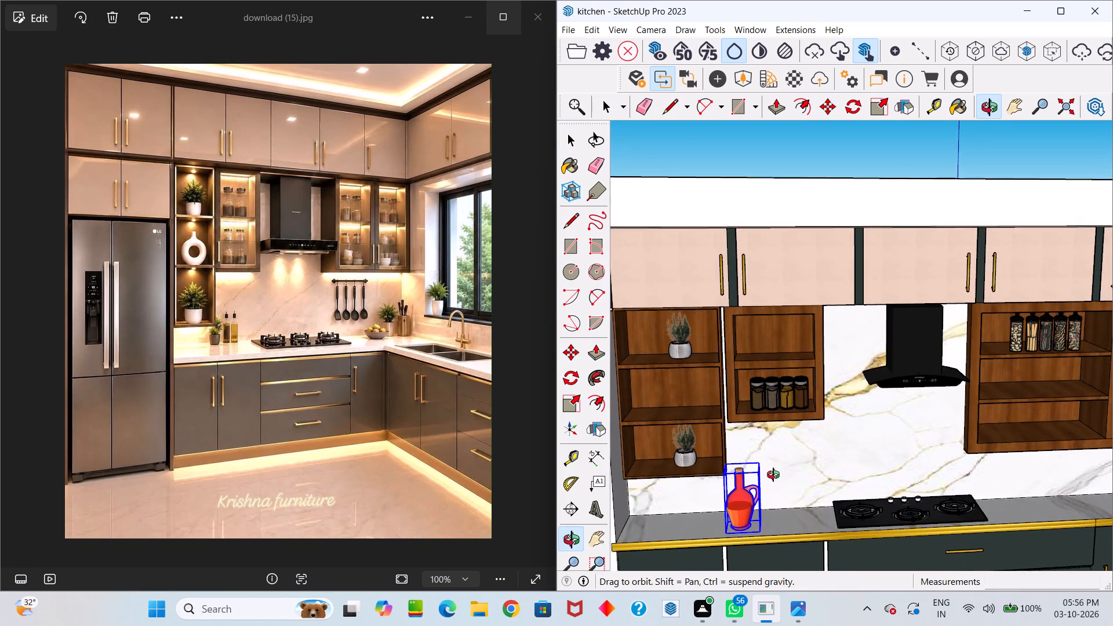
middle_drag(773, 475, 773, 460)
scroll(759, 495, up, 4)
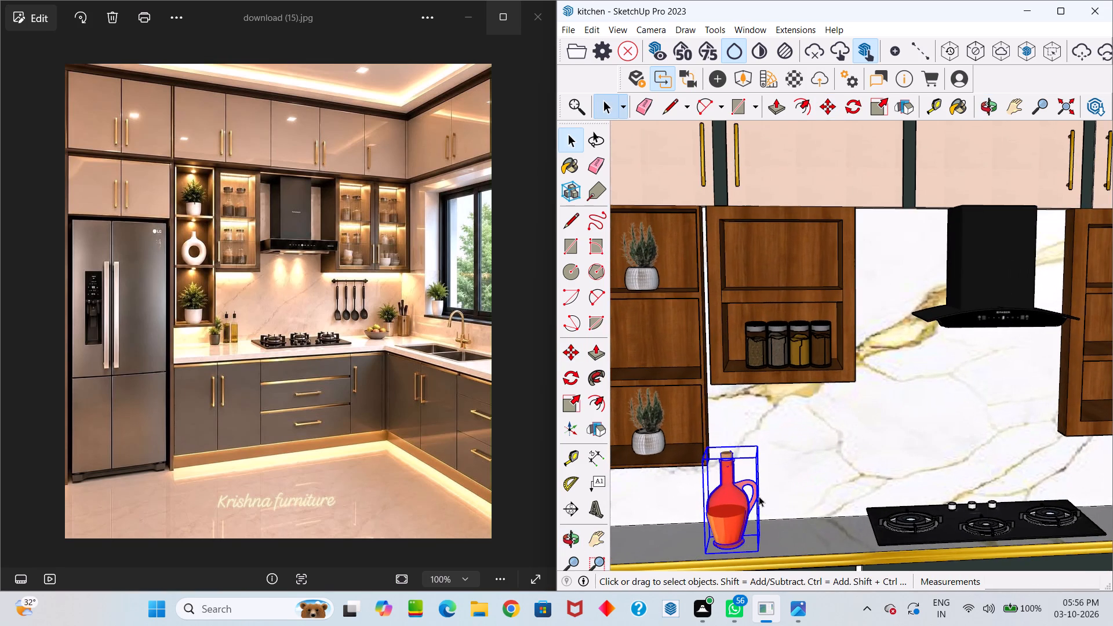
middle_drag(753, 495, 785, 443)
drag(752, 475, 785, 443)
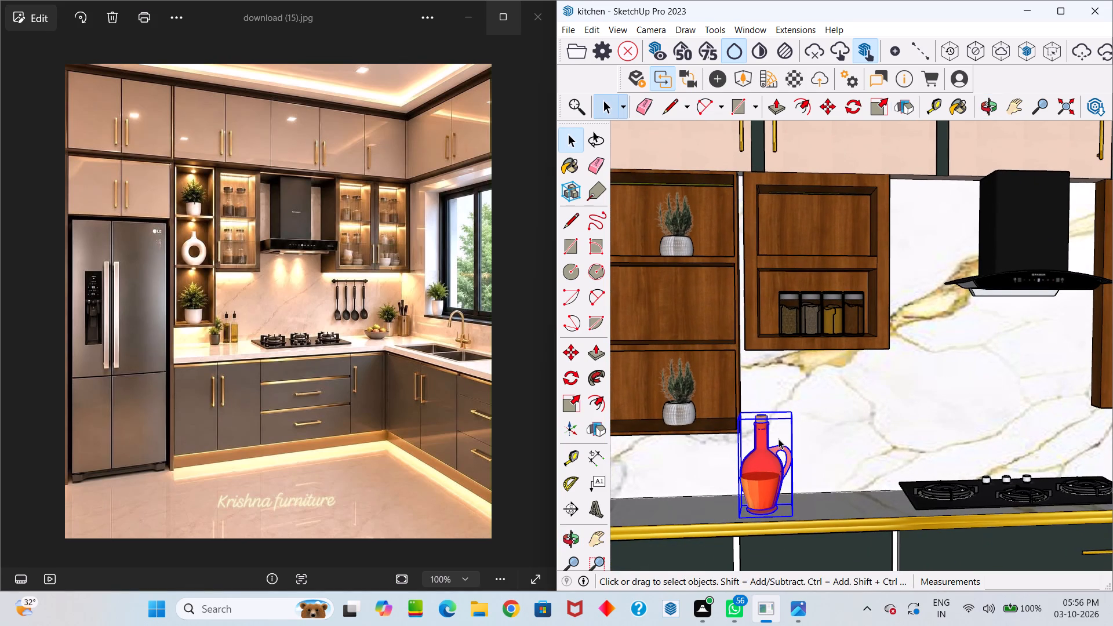
key(s)
drag(792, 514, 788, 499)
key(space)
key(s)
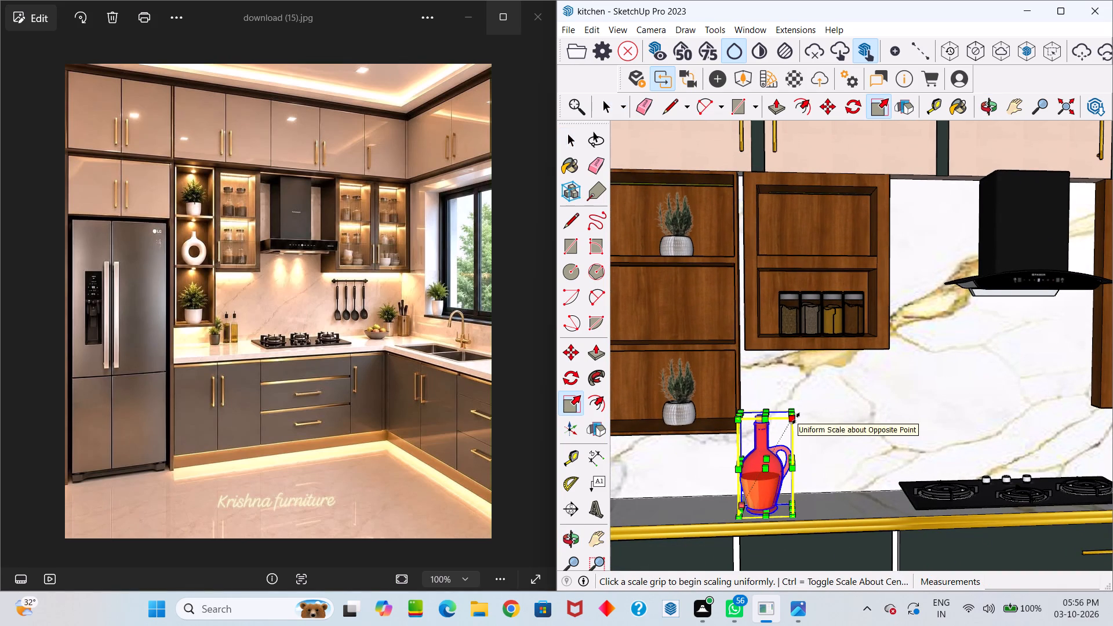
drag(795, 419, 780, 445)
key(space)
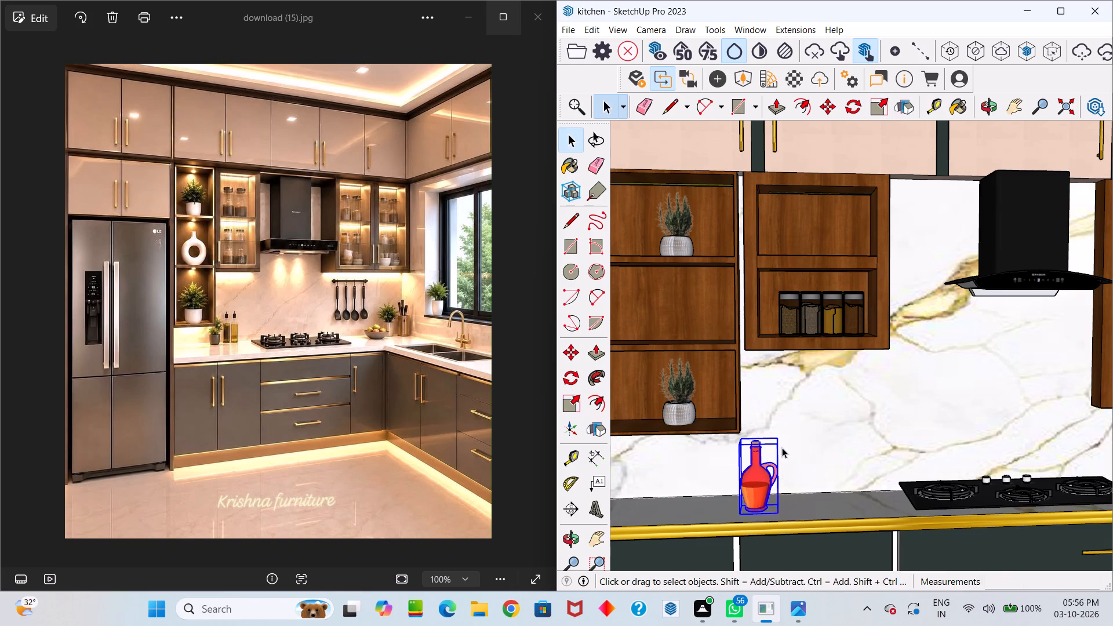
Move the dark wine bottle about 34' 7" from beside the green jug onto the countertop between the red jug and the hob.
click(803, 441)
middle_drag(814, 439, 834, 488)
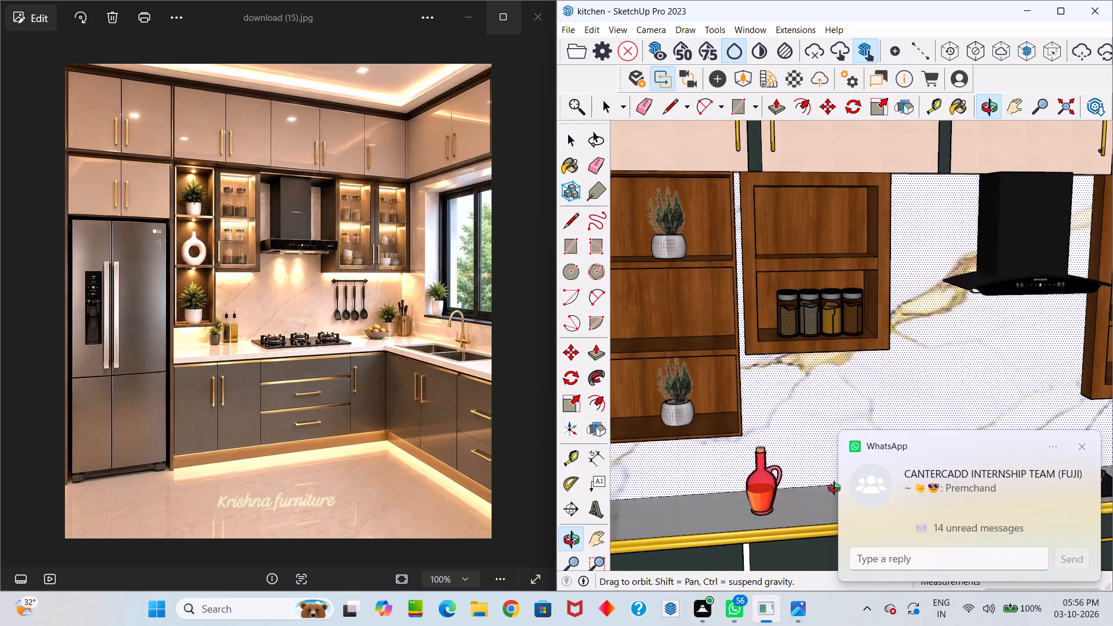
middle_drag(834, 488, 796, 489)
scroll(799, 497, down, 13)
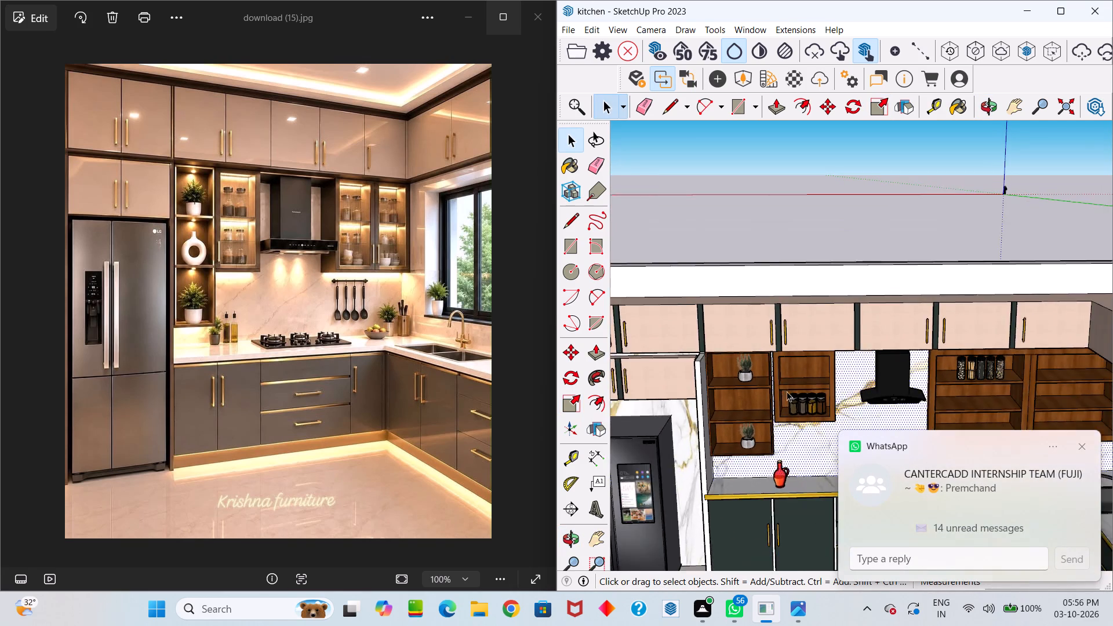
scroll(787, 391, down, 2)
middle_drag(895, 278, 893, 432)
scroll(903, 385, down, 6)
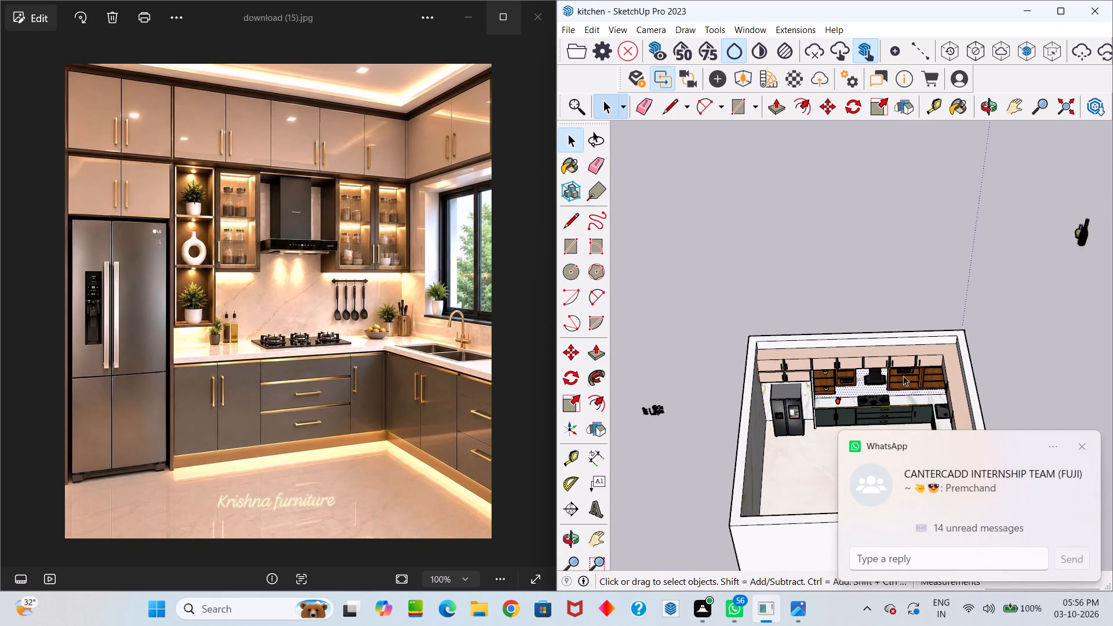
scroll(903, 376, down, 1)
scroll(1007, 294, up, 5)
scroll(882, 325, down, 5)
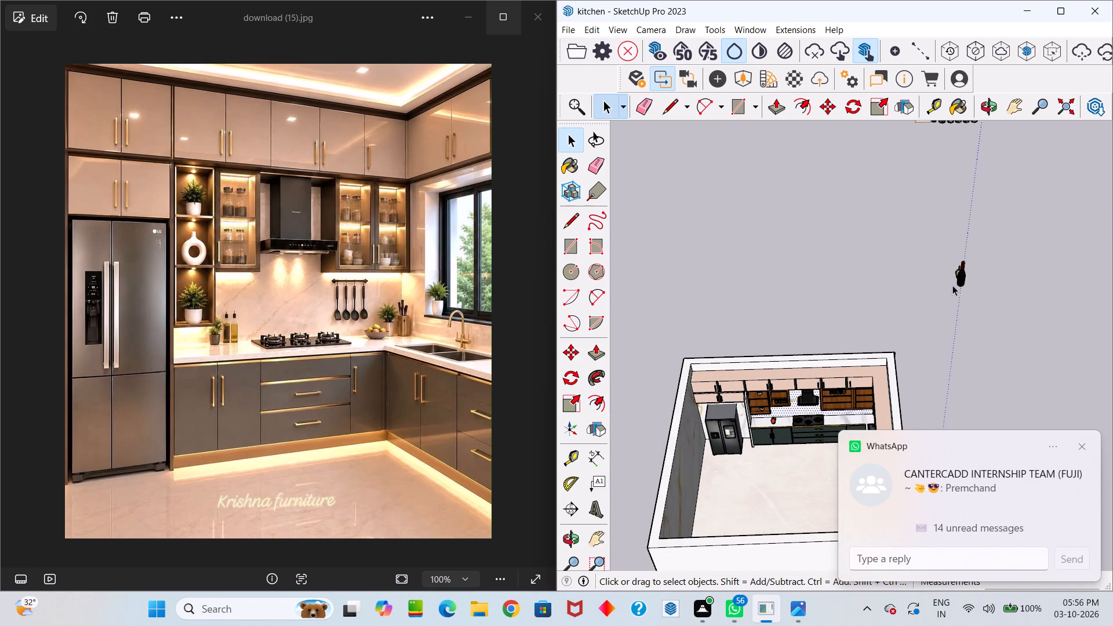
middle_drag(958, 277, 947, 263)
scroll(958, 267, up, 5)
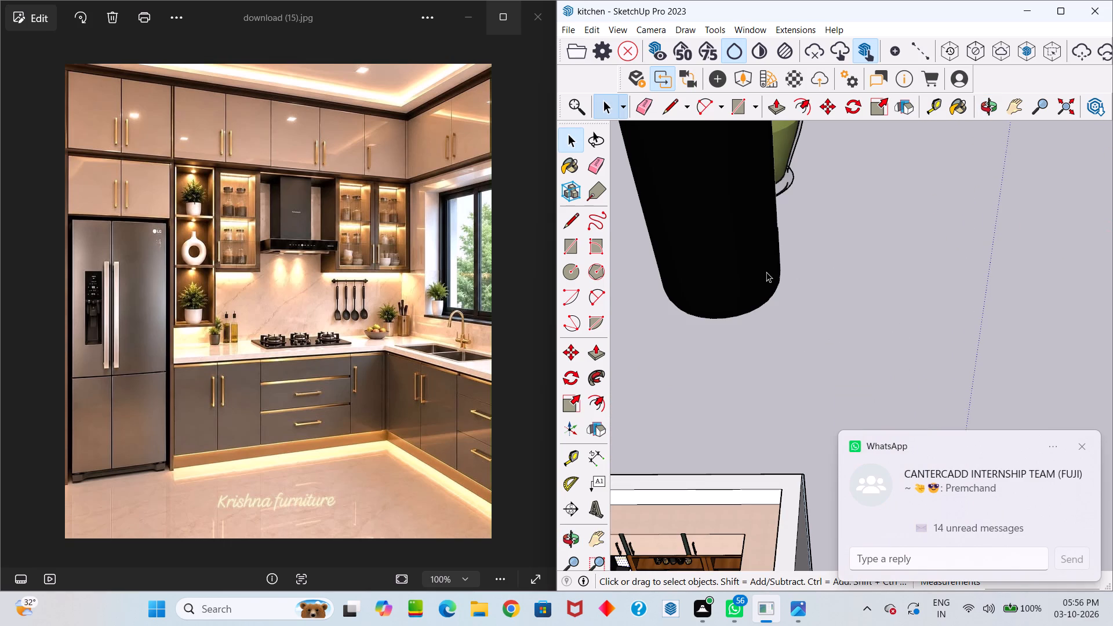
click(766, 272)
scroll(766, 275, down, 11)
middle_drag(782, 282, 905, 269)
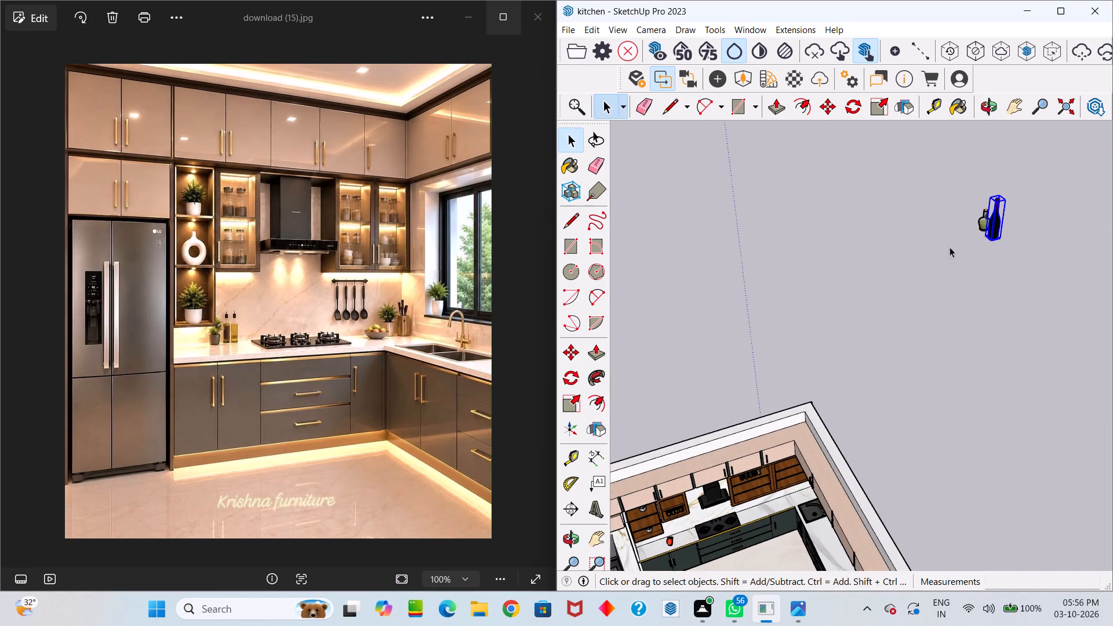
scroll(950, 228, up, 3)
scroll(952, 220, down, 3)
scroll(1028, 208, up, 3)
scroll(983, 221, down, 1)
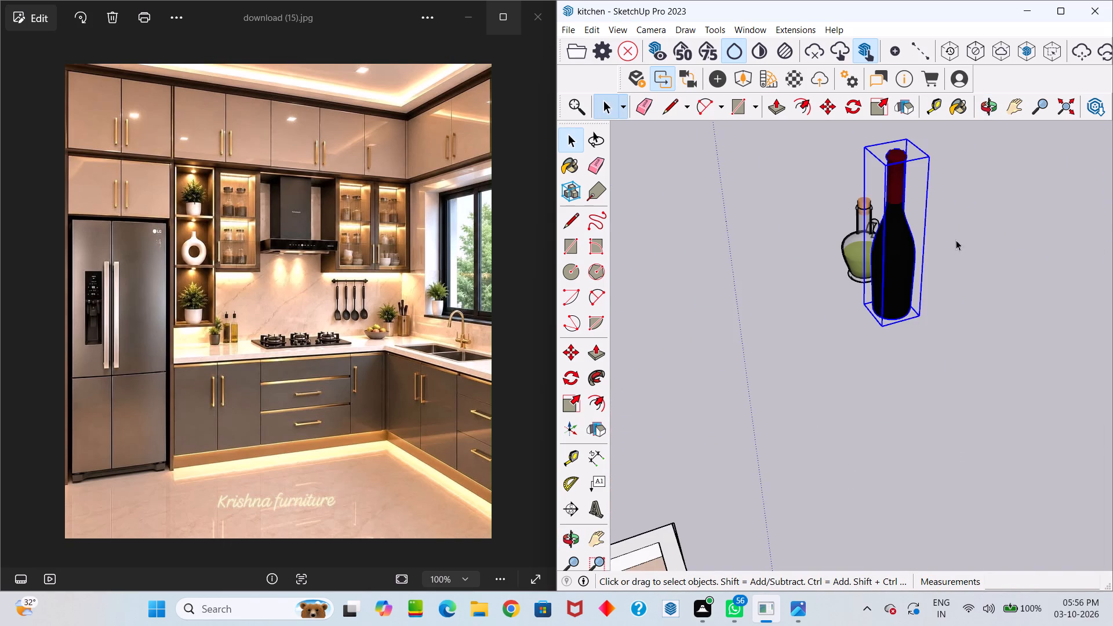
scroll(900, 252, down, 1)
middle_drag(900, 253, 1026, 205)
middle_drag(854, 271, 928, 272)
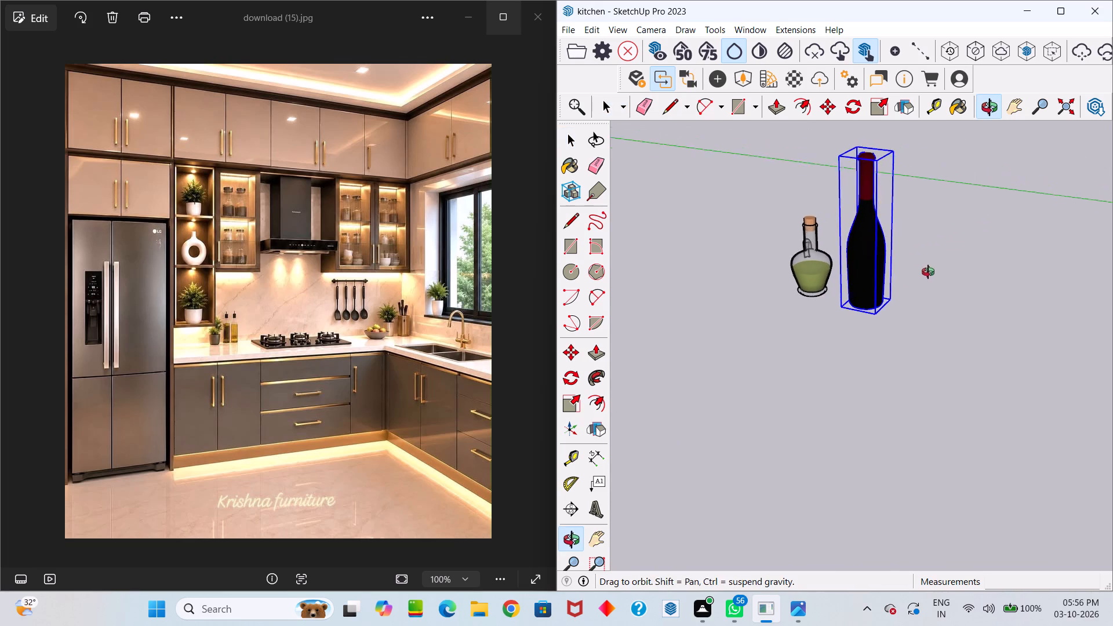
middle_drag(928, 272, 930, 269)
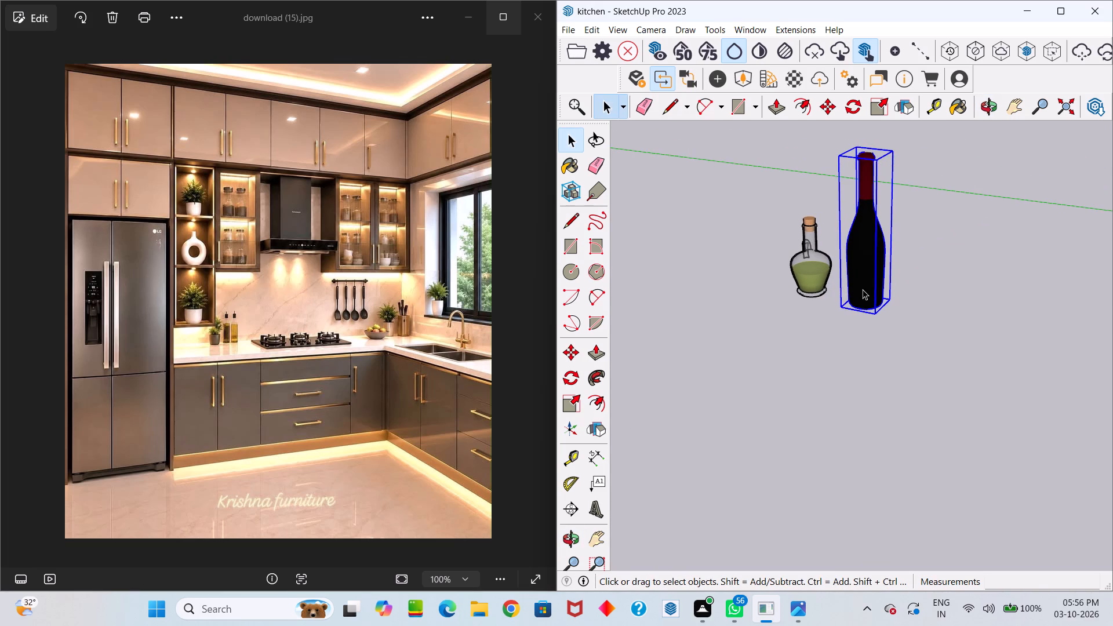
scroll(865, 290, down, 2)
key(m)
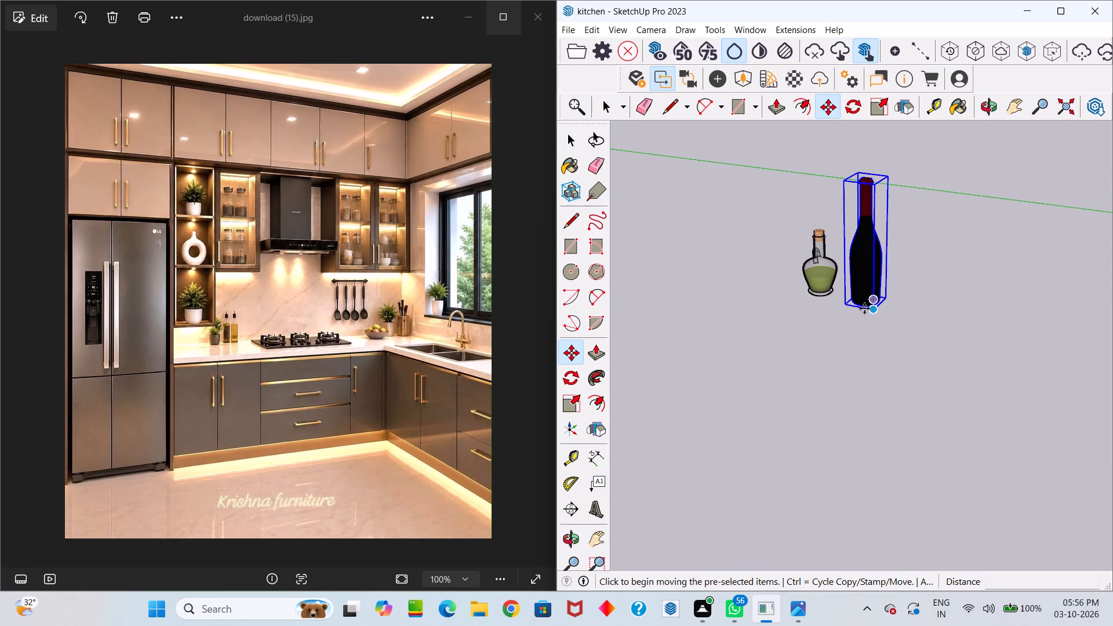
click(864, 308)
scroll(802, 341, down, 17)
scroll(741, 452, up, 11)
middle_drag(737, 467, 645, 491)
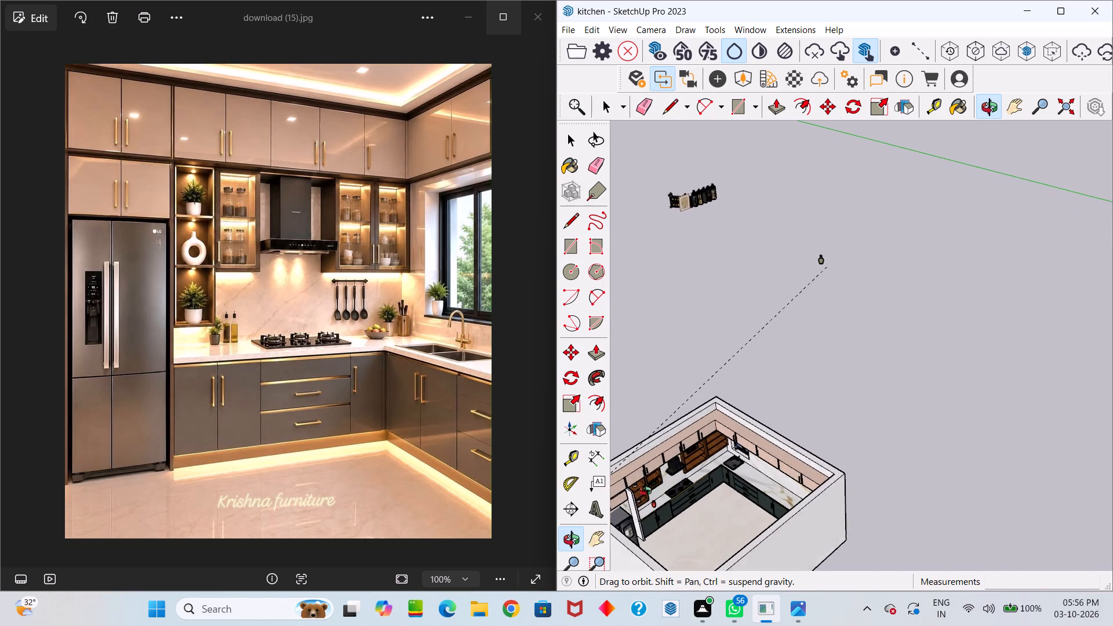
middle_drag(645, 491, 565, 413)
scroll(692, 477, up, 5)
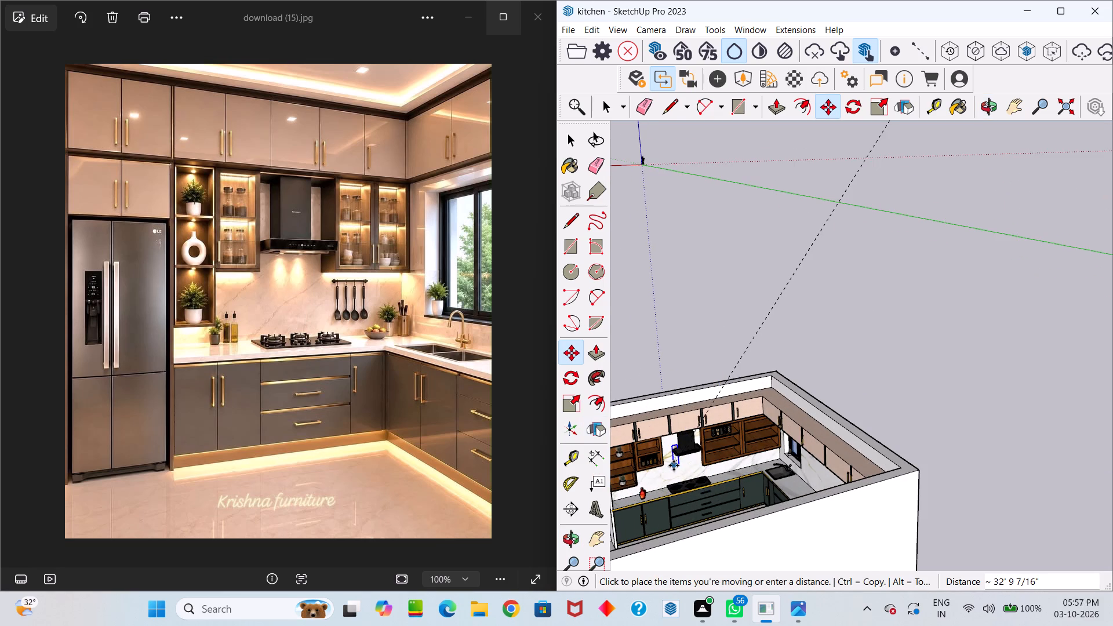
scroll(674, 465, up, 4)
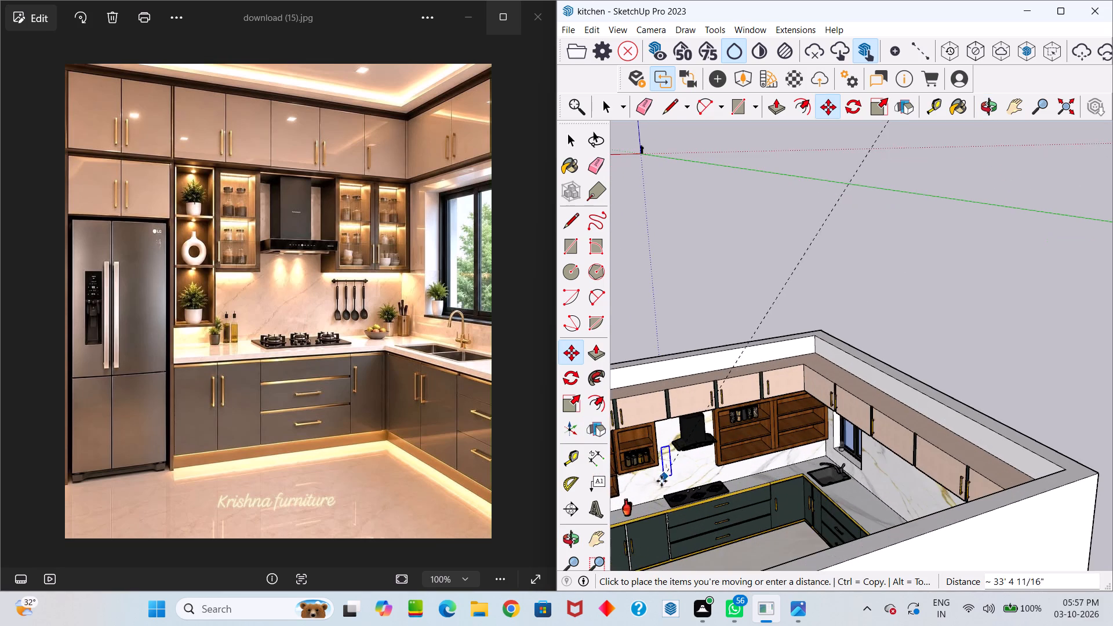
scroll(654, 491, up, 5)
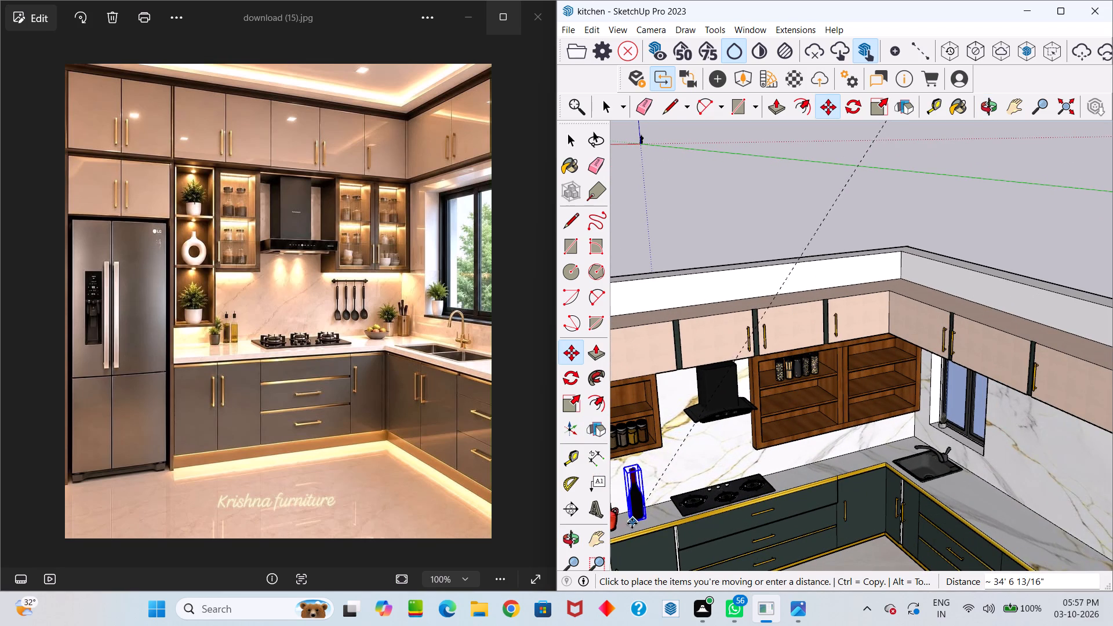
scroll(632, 523, up, 10)
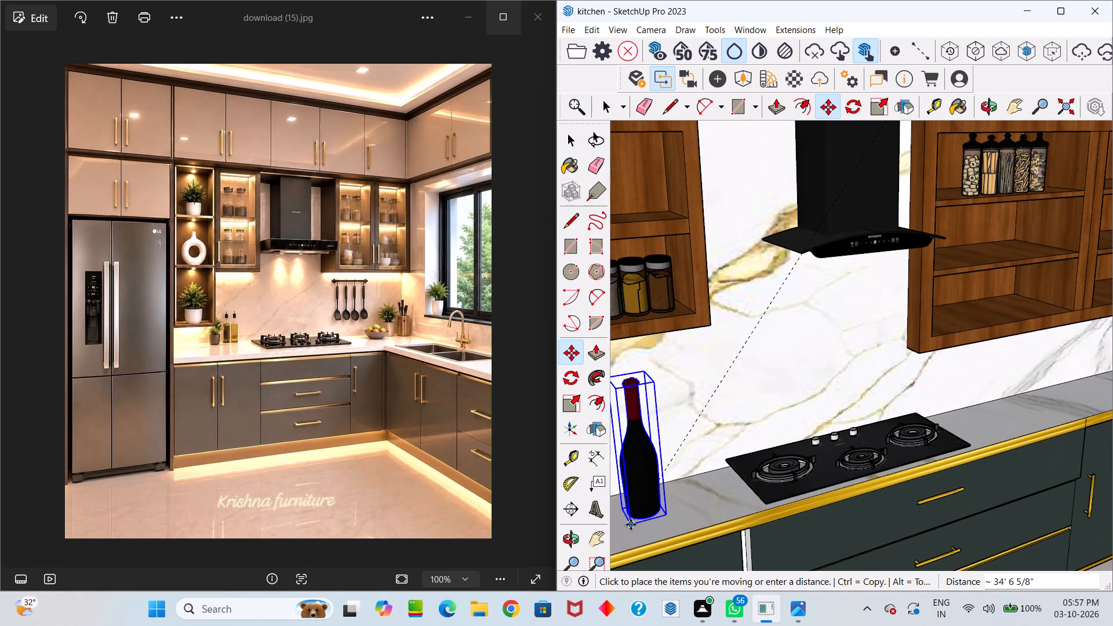
click(631, 525)
Scale the wine bottle on the countertop down uniformly to about 0.7 of its size.
scroll(636, 516, down, 8)
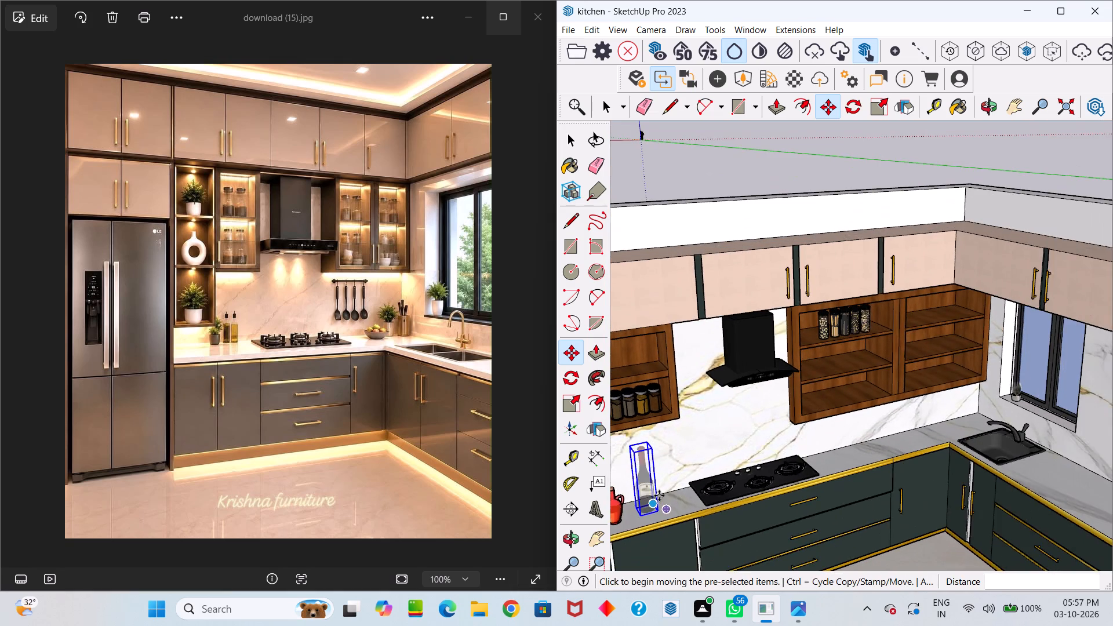
middle_drag(659, 496, 611, 504)
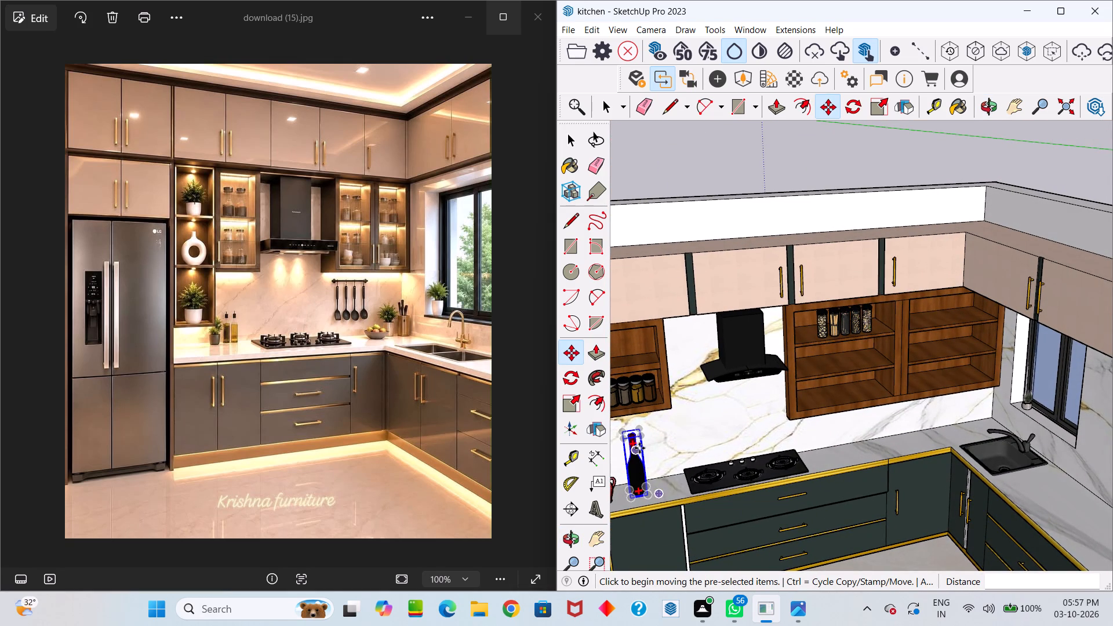
key(s)
scroll(646, 432, up, 4)
drag(638, 435, 639, 465)
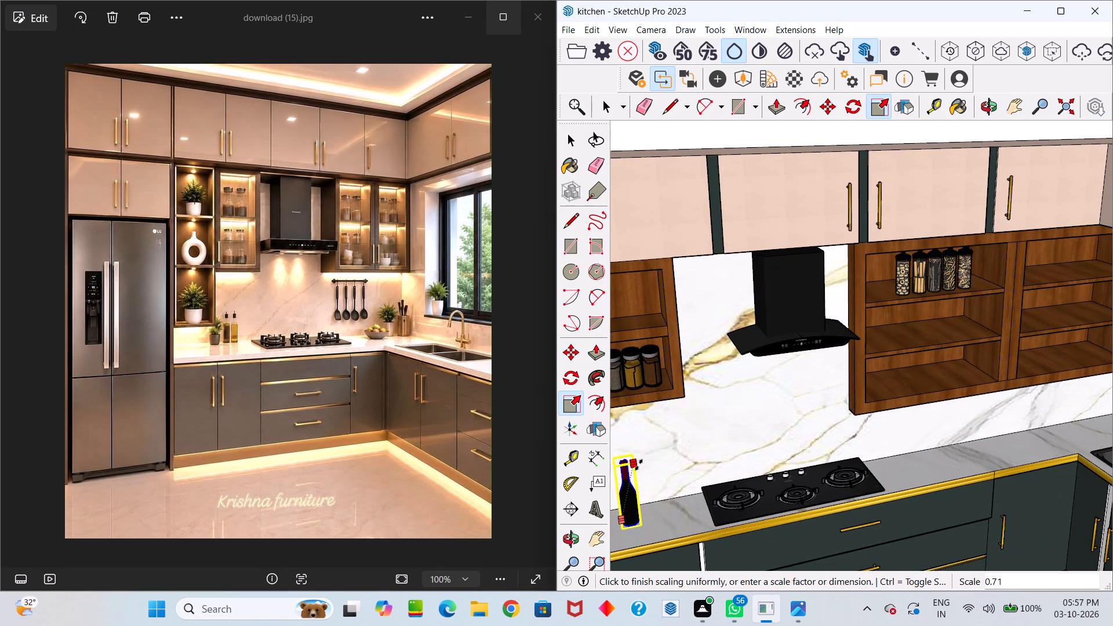
drag(639, 465, 639, 469)
key(space)
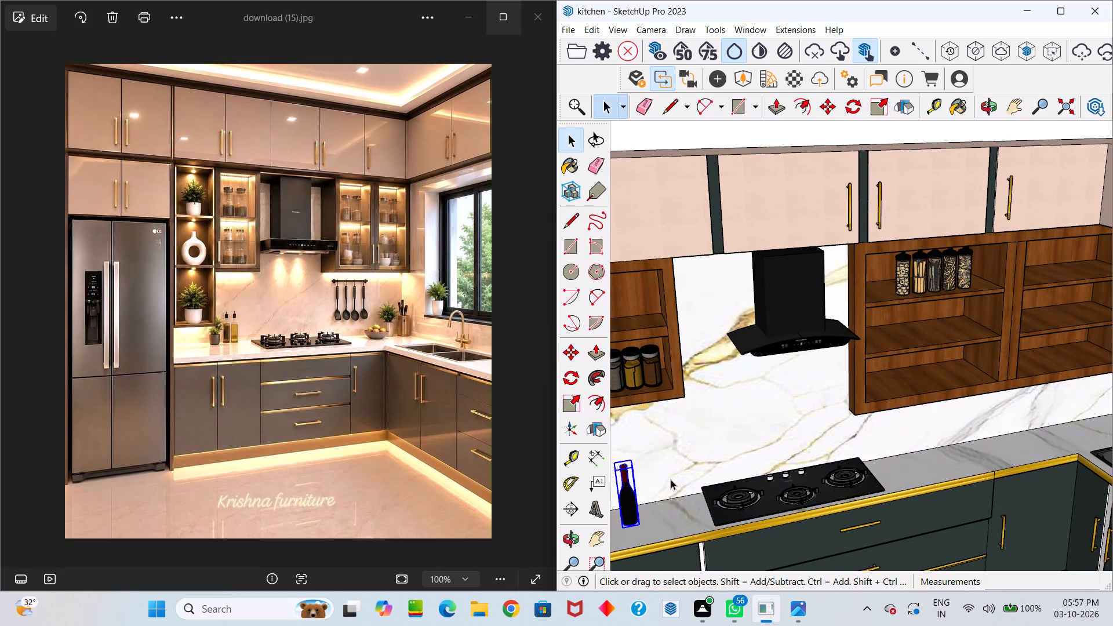
Move the scaled wine bottle a short distance along the countertop so it stands close beside the red jug.
scroll(671, 479, up, 2)
middle_drag(671, 479, 798, 421)
drag(671, 479, 798, 421)
scroll(671, 479, down, 1)
middle_drag(777, 457, 697, 480)
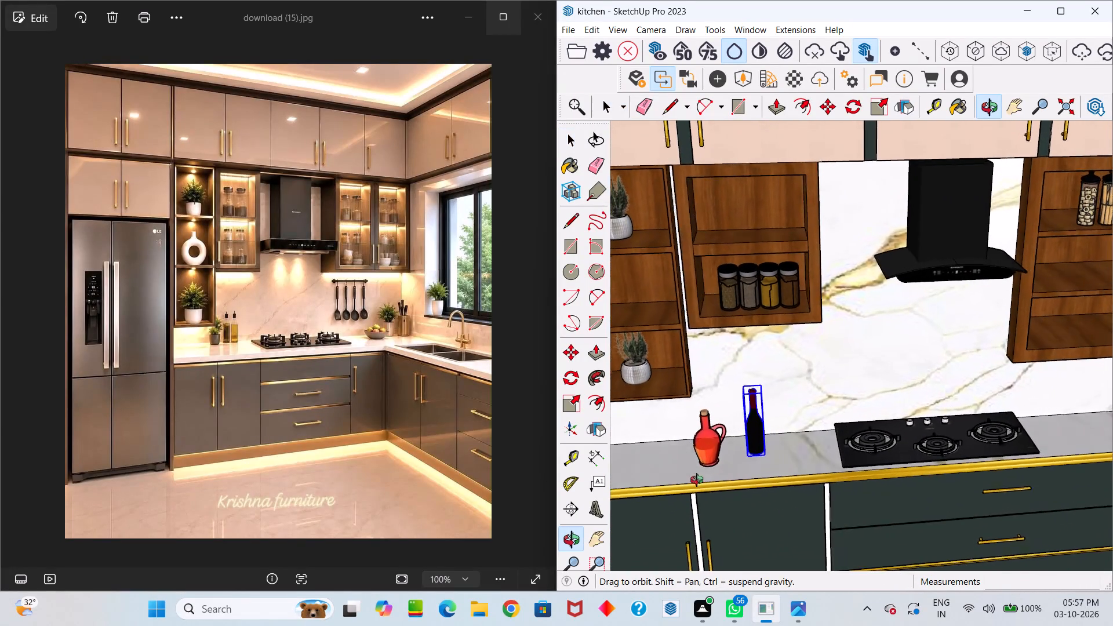
middle_drag(697, 480, 691, 495)
scroll(710, 486, up, 5)
middle_drag(772, 457, 739, 561)
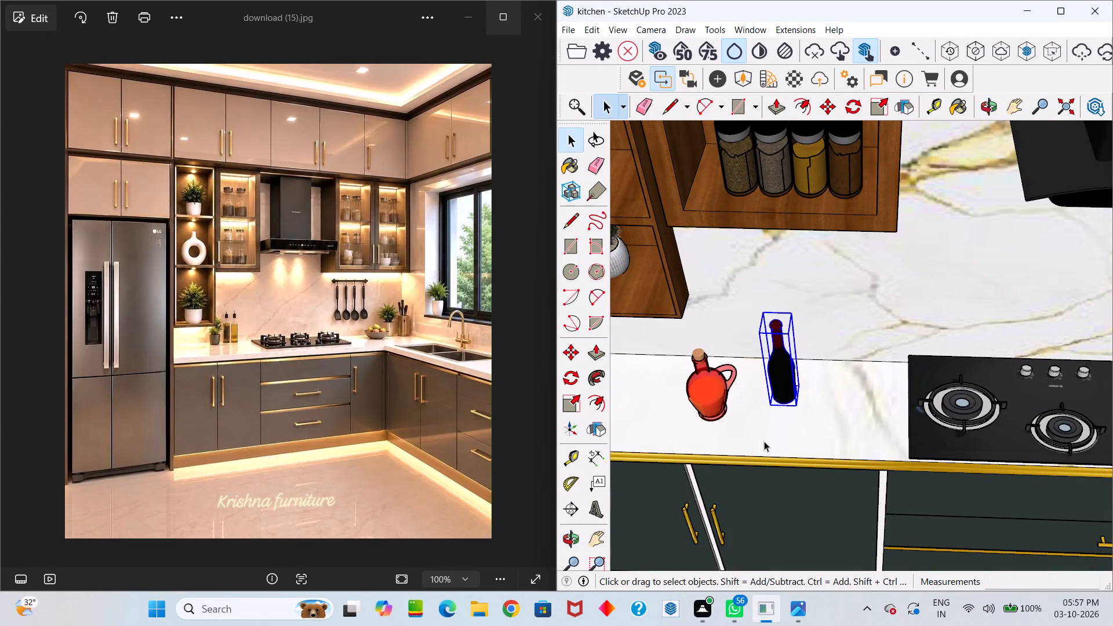
key(m)
click(768, 409)
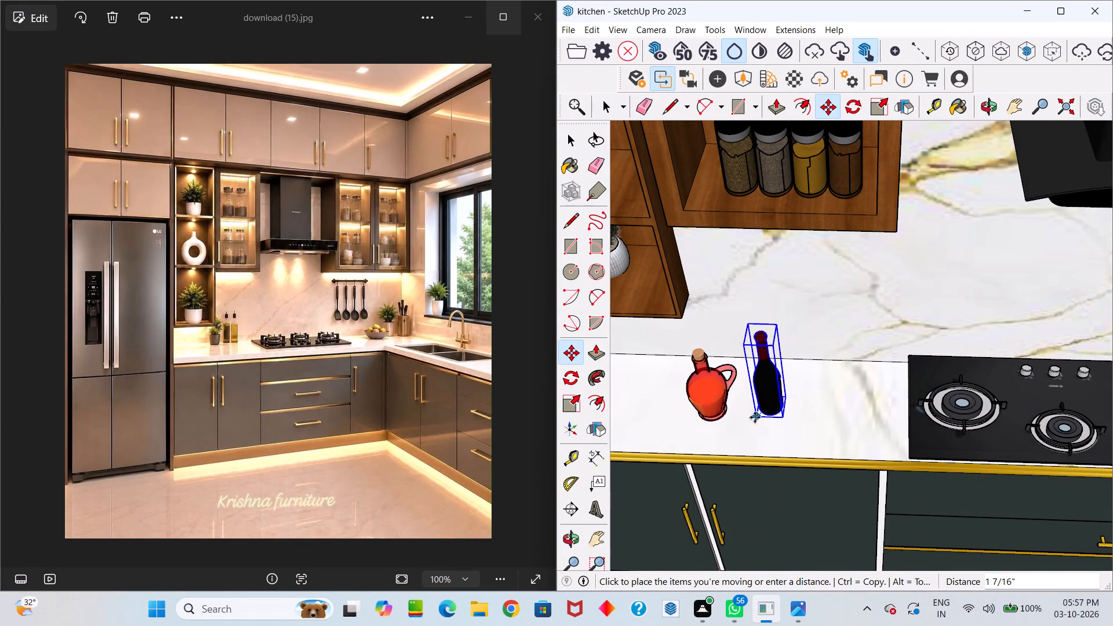
click(746, 427)
key(space)
click(822, 407)
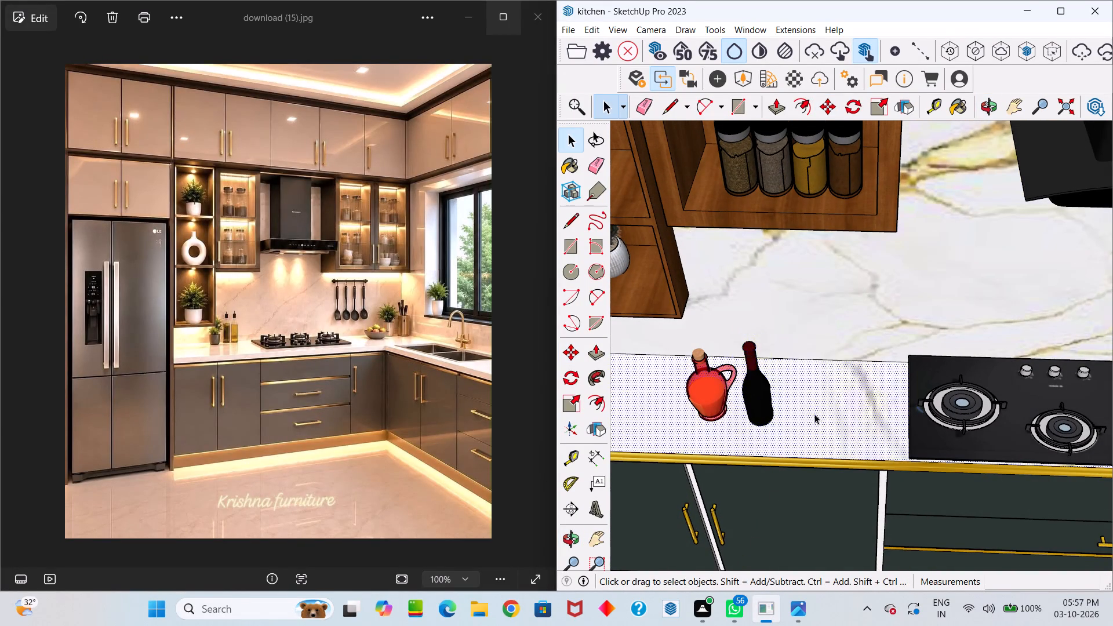
Examine the shelves, cooker hood and countertop to judge how the placed jars, plants, jug and wine bottle look.
scroll(809, 407, down, 8)
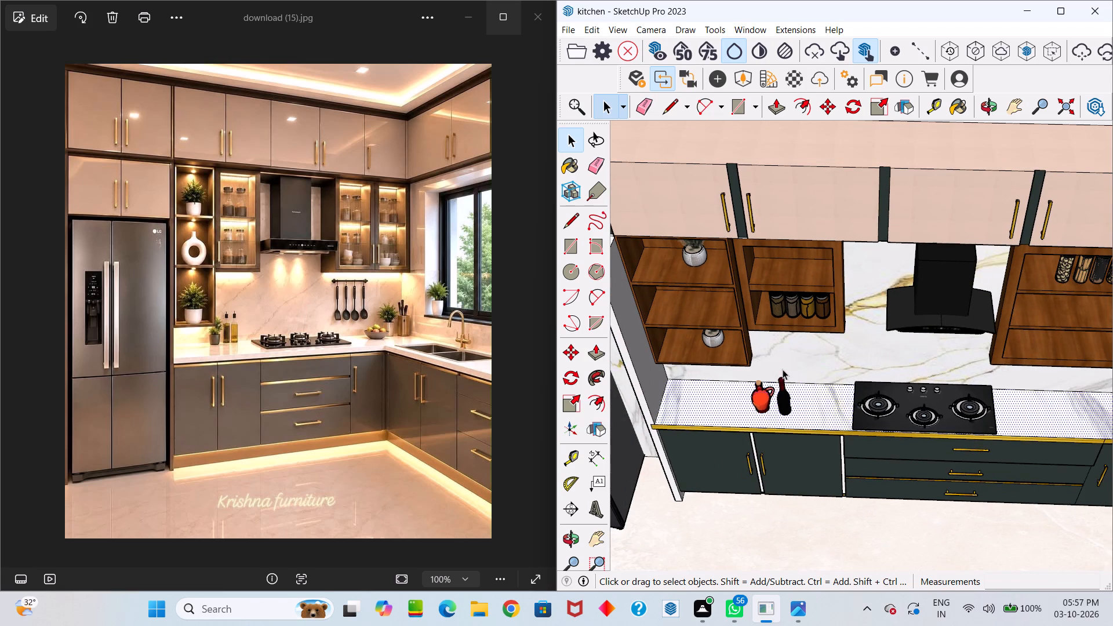
middle_drag(784, 369, 753, 213)
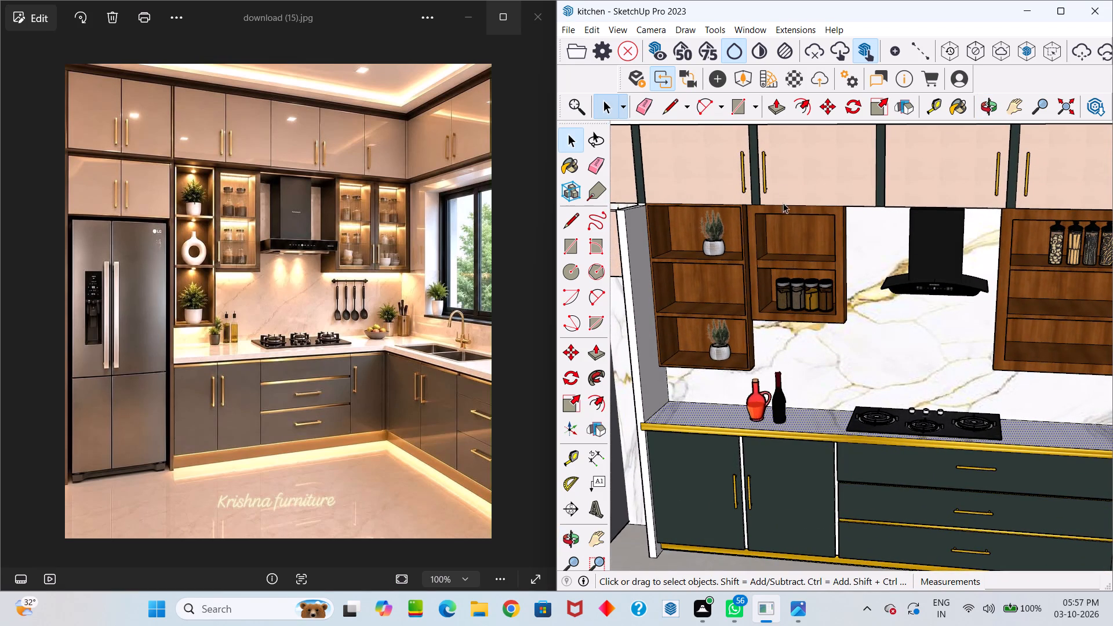
middle_drag(785, 185, 556, 177)
drag(780, 173, 556, 177)
scroll(566, 176, down, 1)
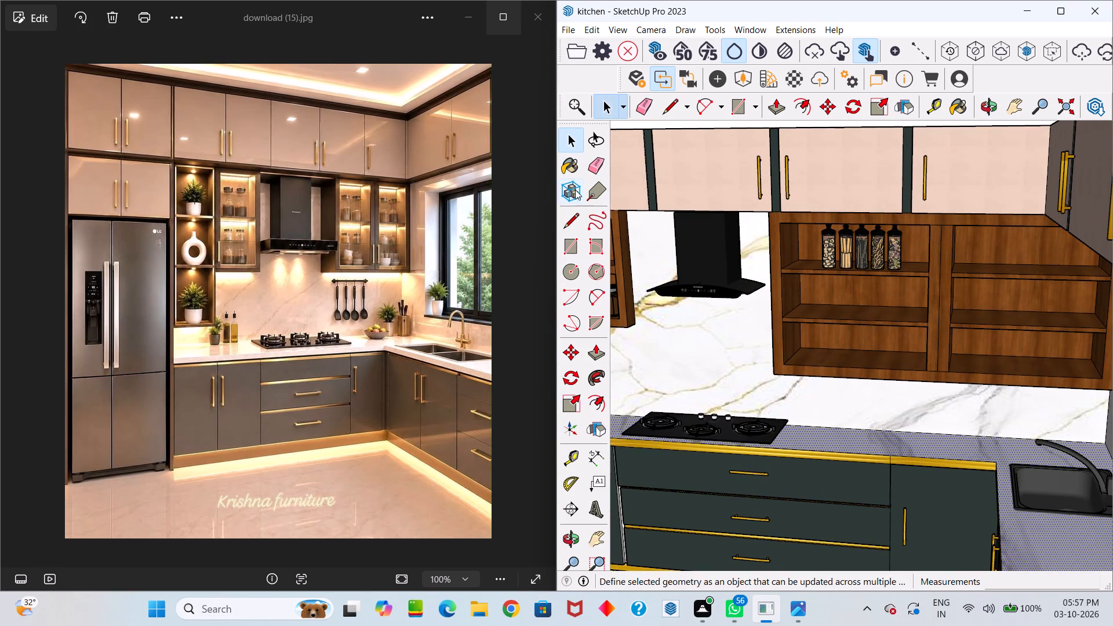
scroll(575, 190, down, 3)
scroll(649, 235, down, 2)
scroll(669, 235, up, 7)
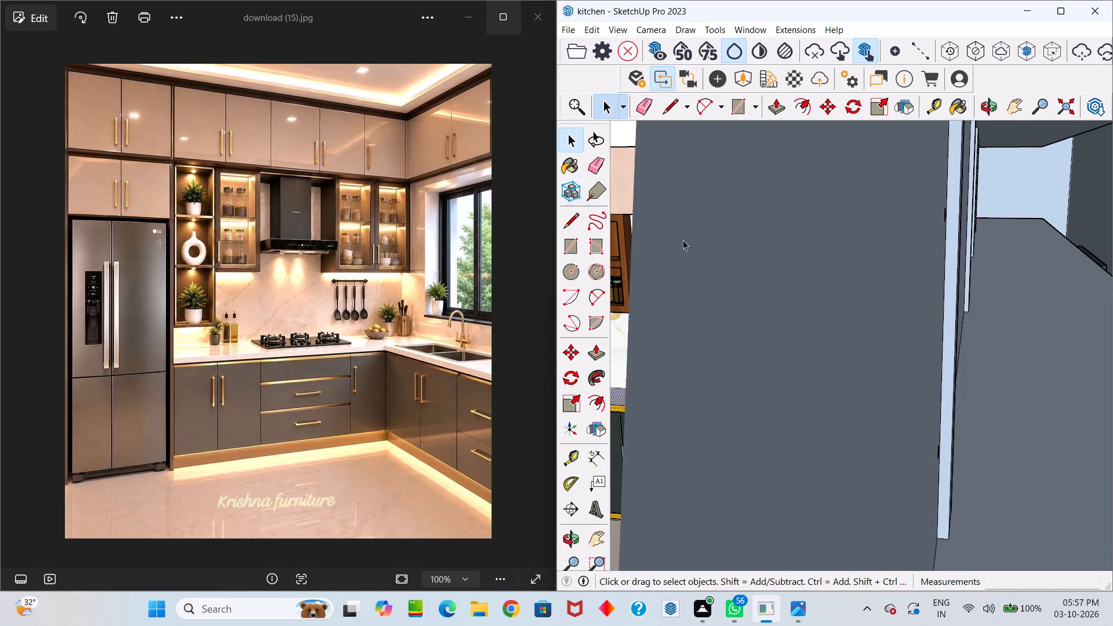
scroll(683, 240, up, 4)
scroll(693, 247, down, 1)
middle_drag(693, 247, 798, 254)
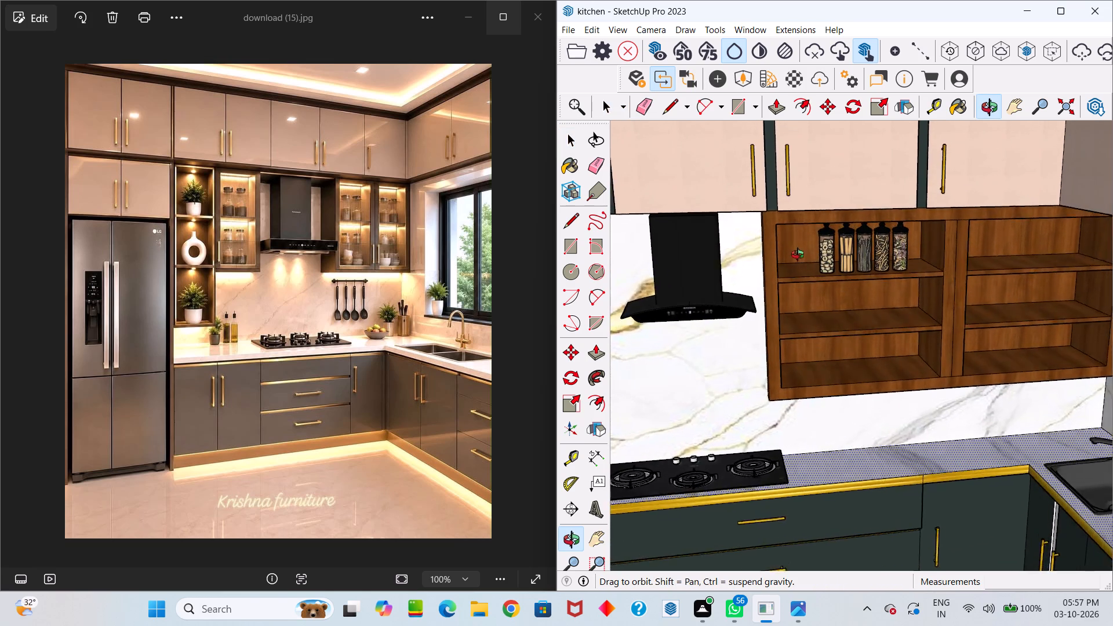
middle_drag(798, 254, 759, 253)
scroll(753, 238, down, 1)
middle_drag(753, 238, 875, 239)
drag(753, 237, 875, 239)
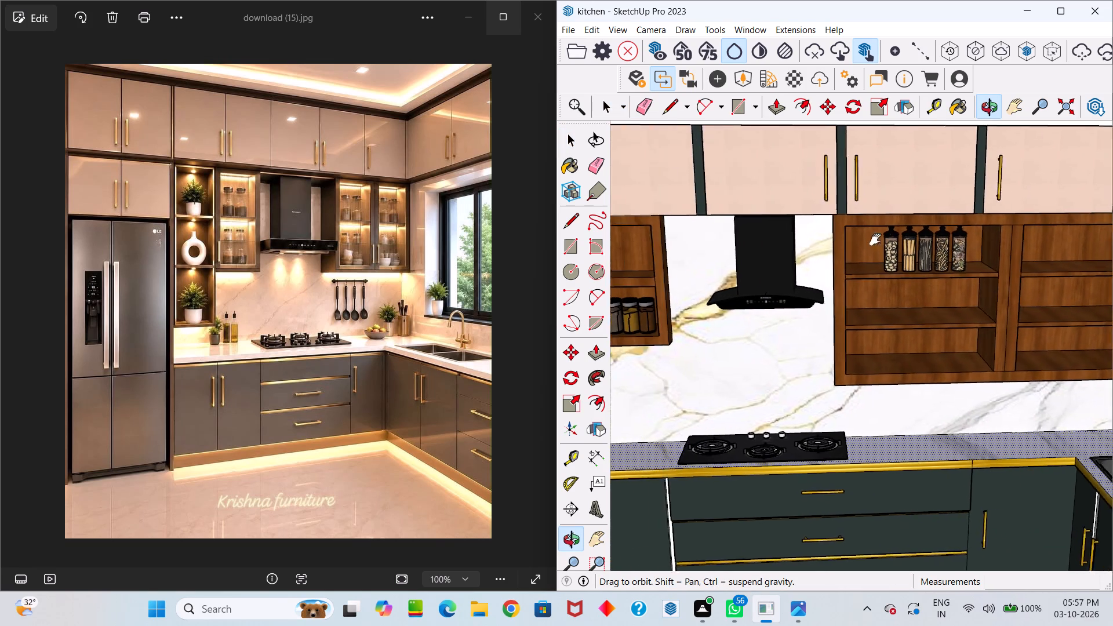
middle_drag(875, 239, 994, 235)
drag(875, 239, 994, 235)
scroll(980, 236, down, 1)
middle_drag(955, 234, 898, 226)
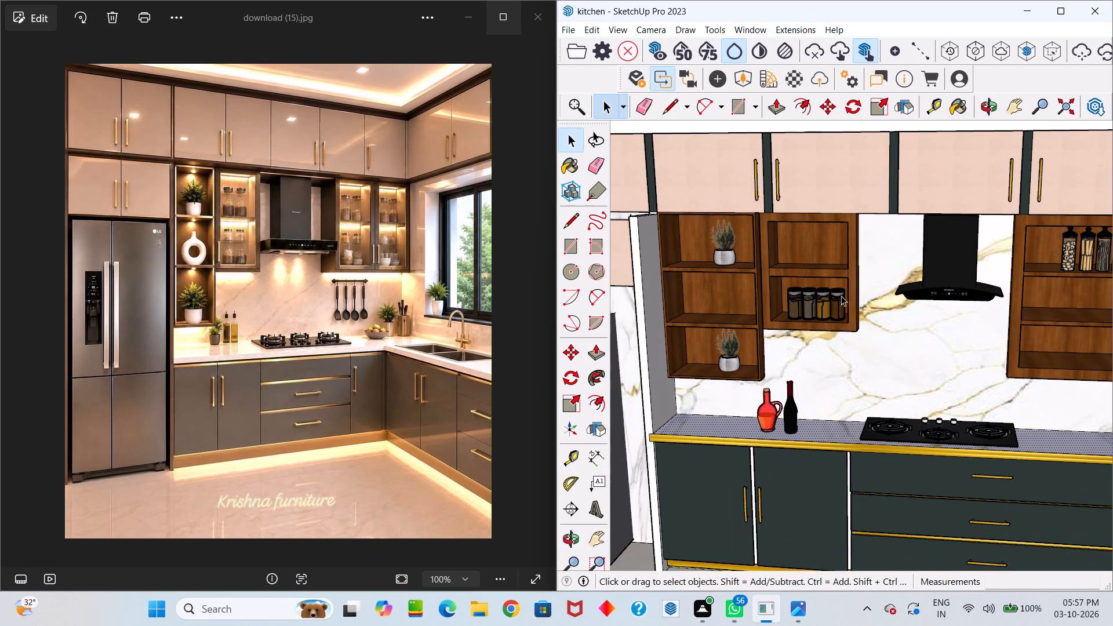
scroll(836, 302, up, 3)
scroll(836, 310, down, 8)
scroll(836, 310, up, 16)
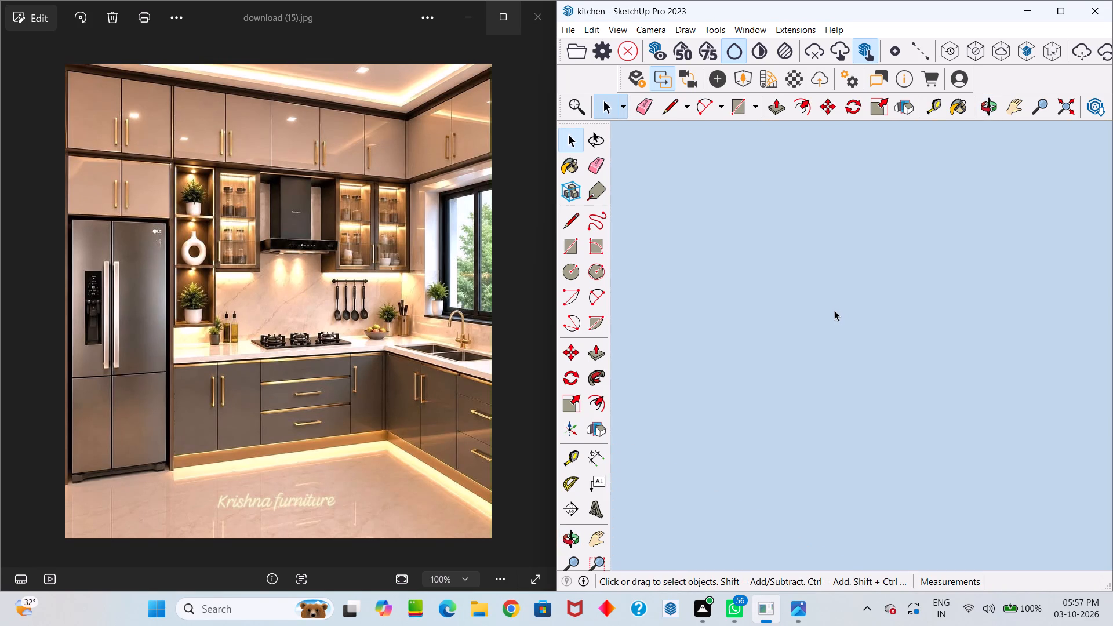
scroll(834, 310, up, 6)
middle_drag(838, 310, 819, 396)
scroll(836, 374, down, 2)
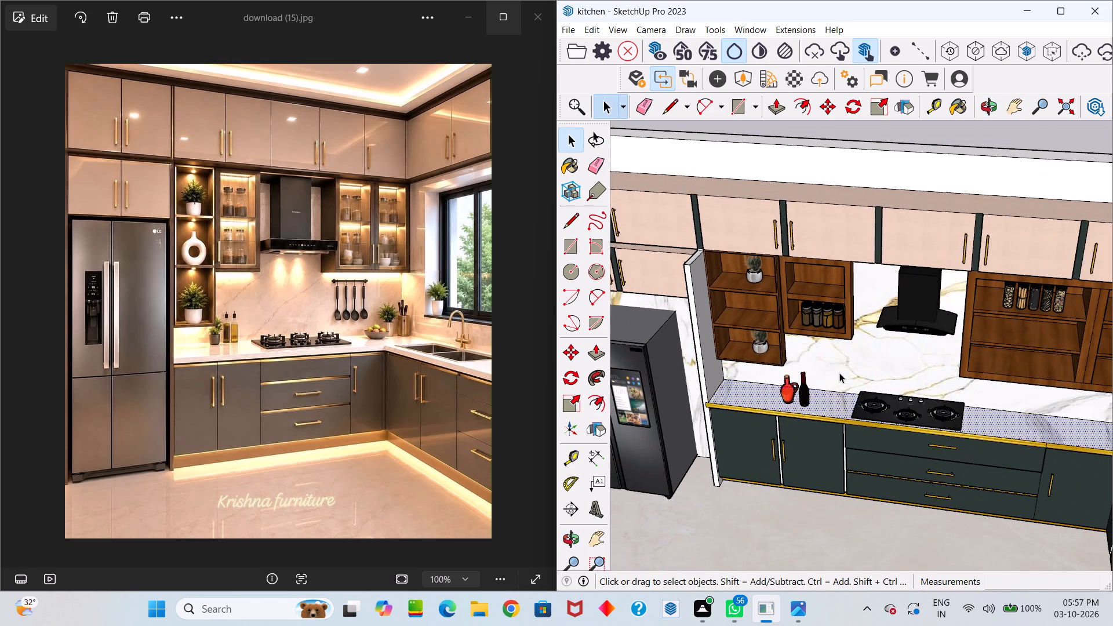
scroll(848, 370, down, 1)
middle_drag(842, 385, 776, 337)
drag(835, 380, 778, 337)
middle_drag(778, 330, 755, 343)
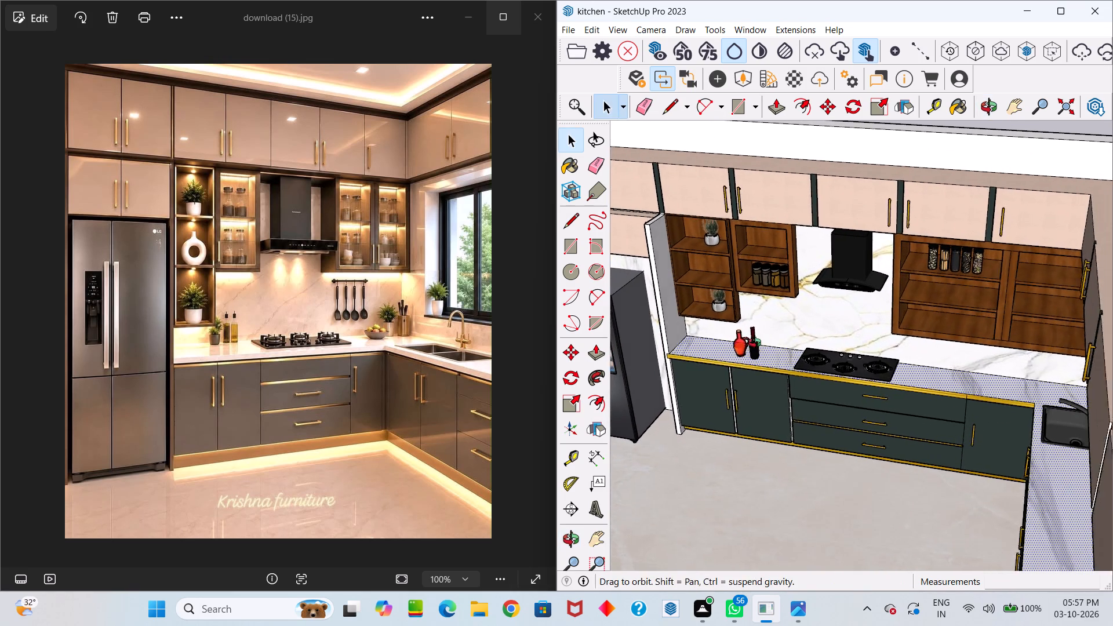
middle_drag(755, 343, 742, 356)
Inspect the whole room from outside, above and below, including the window wall, accessories outside and the floor's underside.
scroll(1025, 309, down, 9)
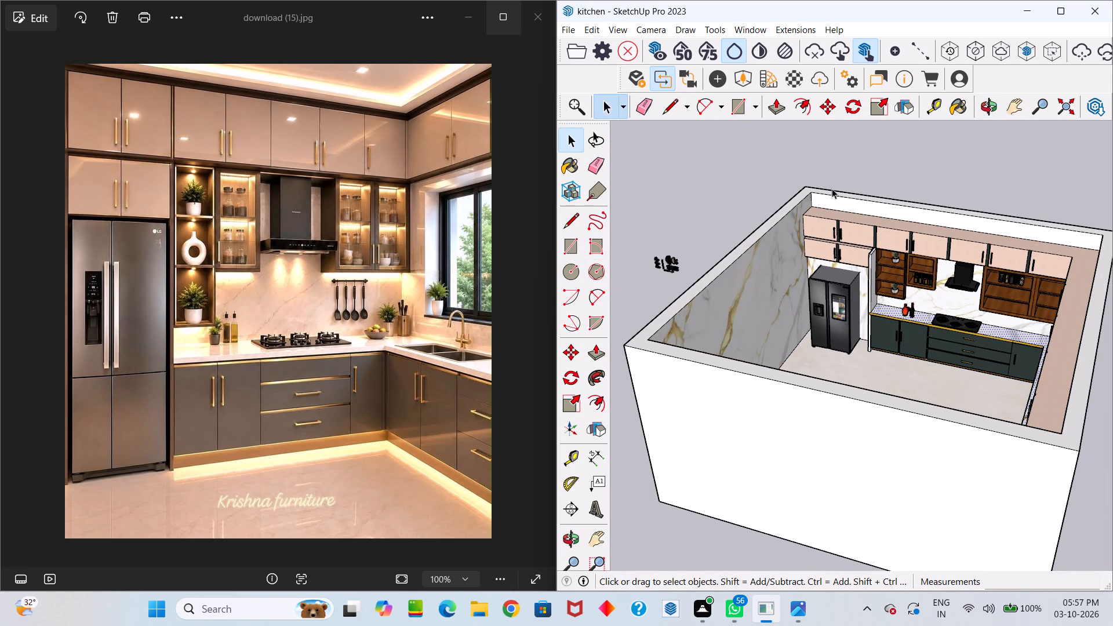
middle_drag(832, 187, 636, 301)
drag(826, 185, 636, 301)
middle_drag(884, 322, 521, 438)
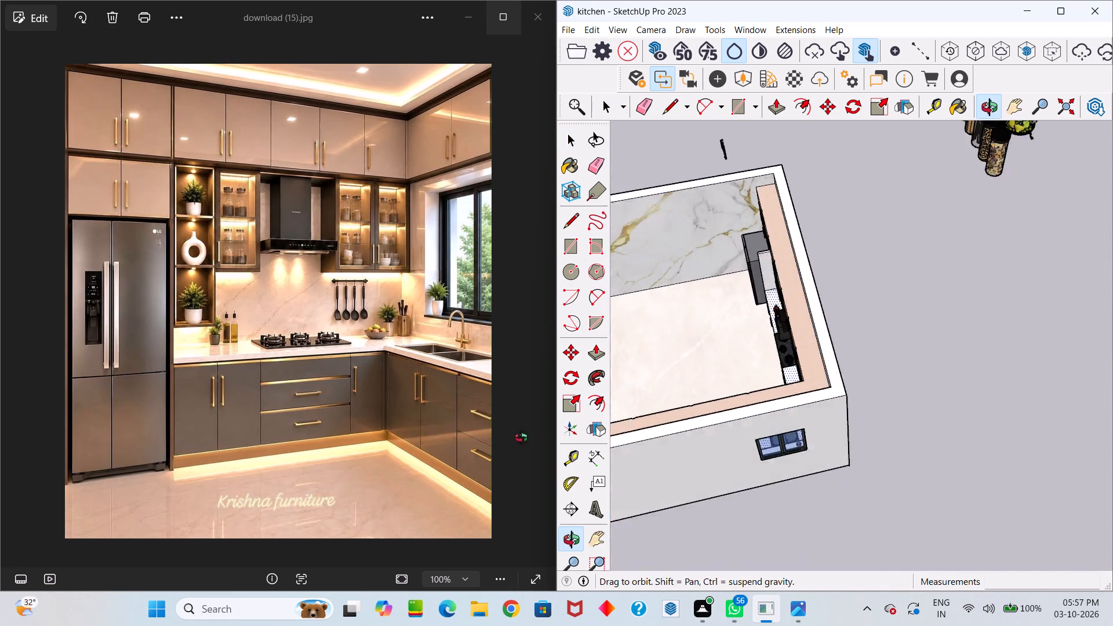
middle_drag(521, 438, 803, 49)
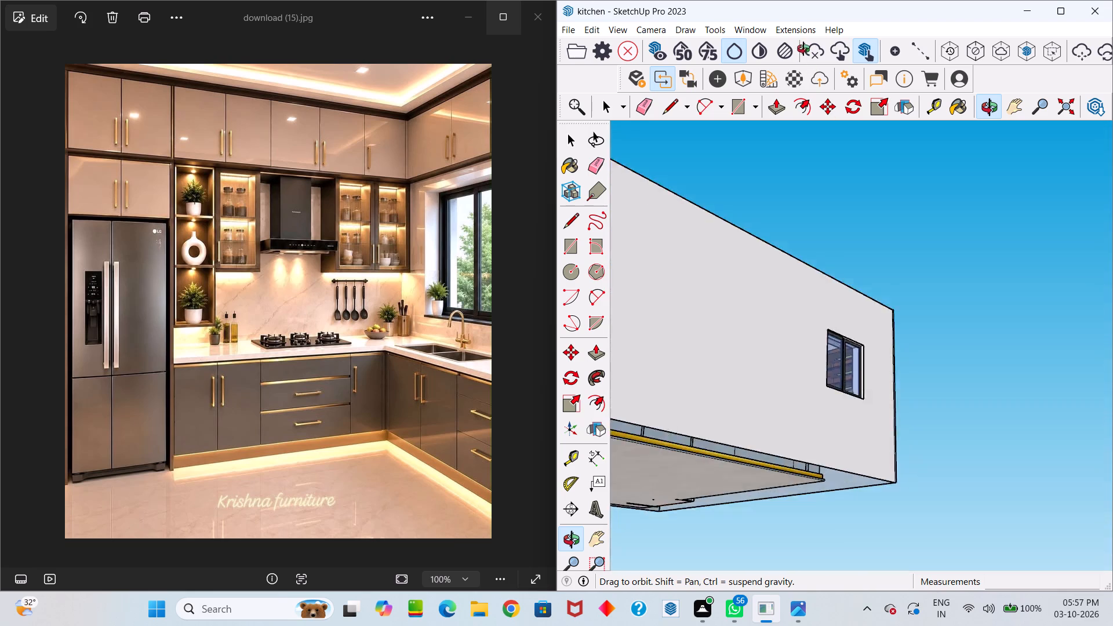
middle_drag(803, 49, 681, 0)
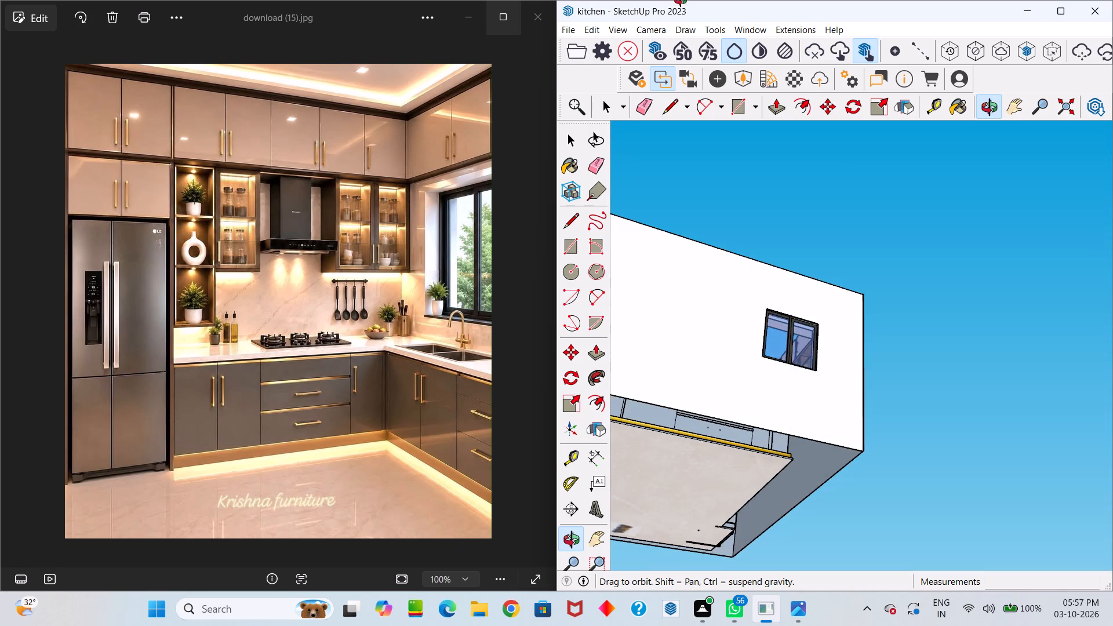
middle_drag(681, 0, 723, 0)
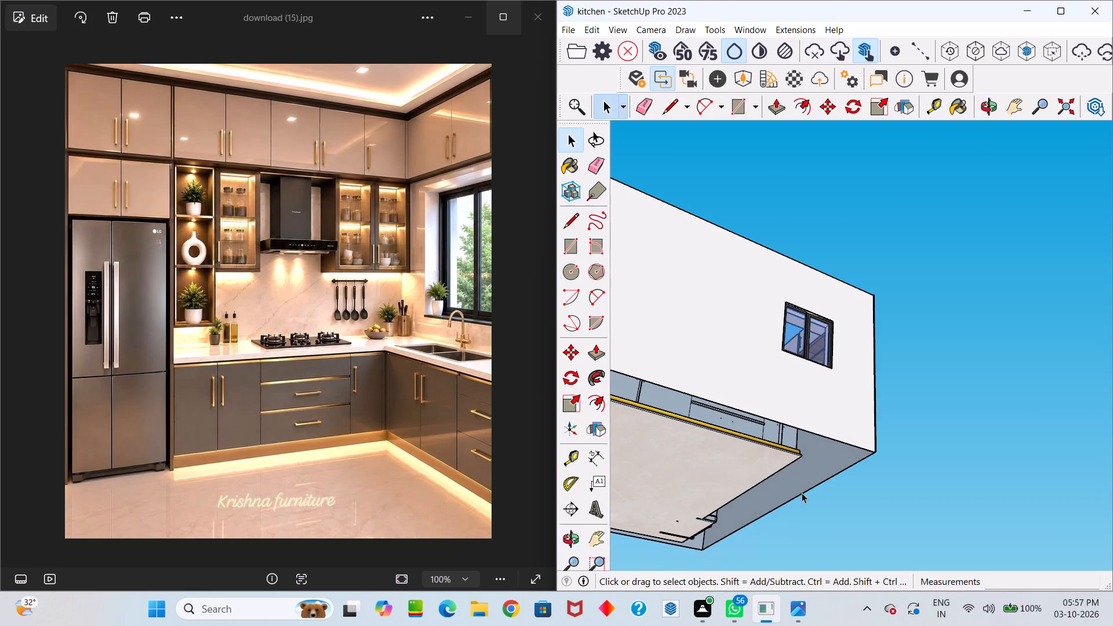
middle_drag(801, 458, 950, 258)
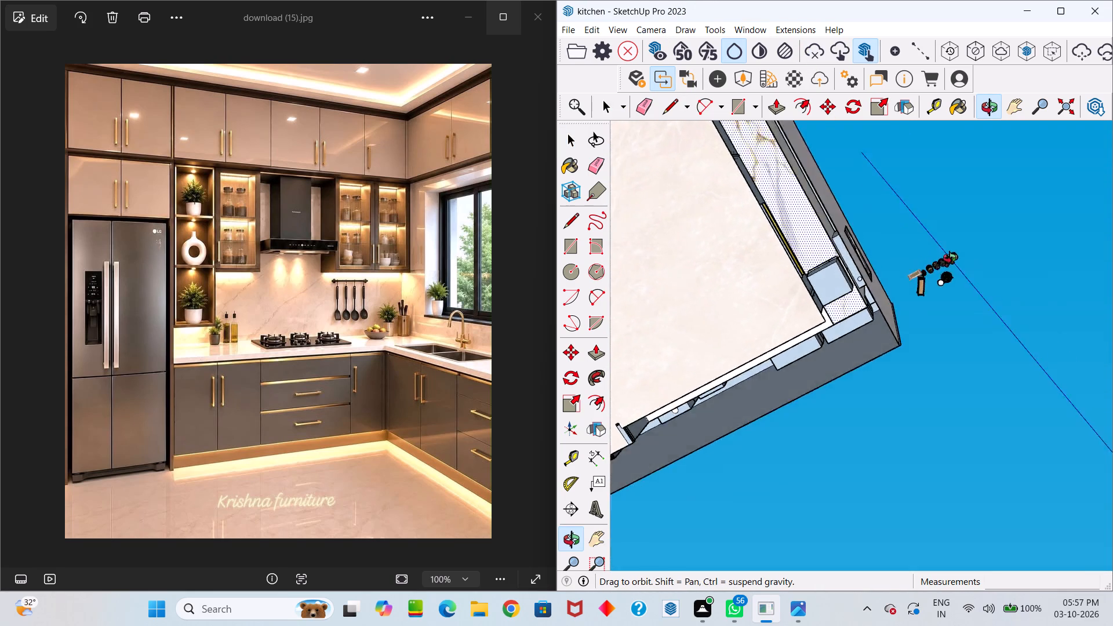
middle_drag(950, 258, 1100, 521)
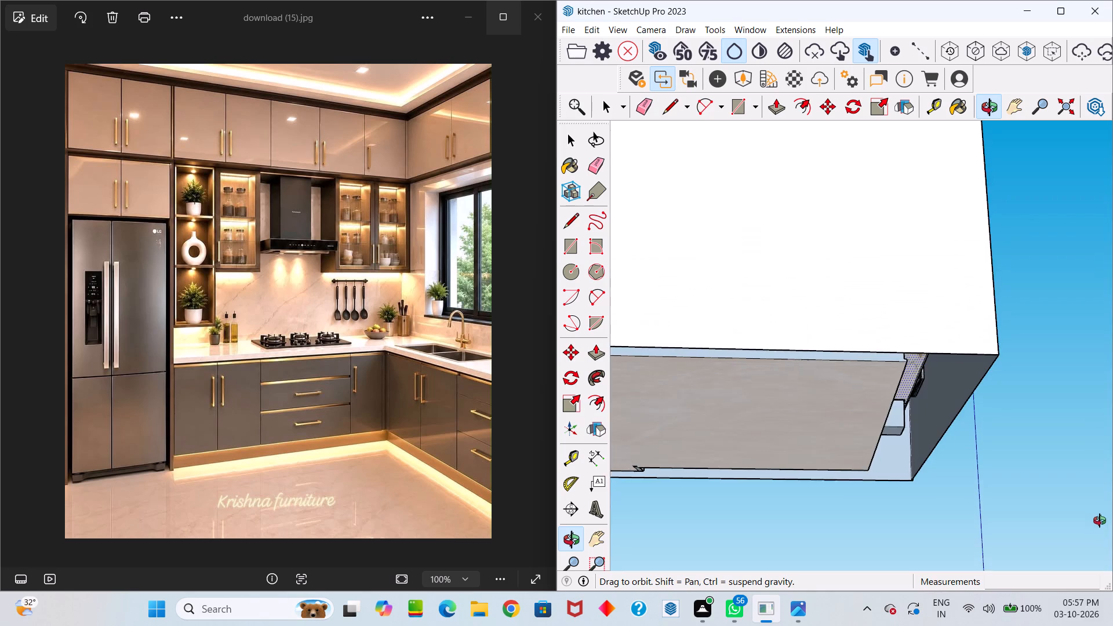
middle_drag(1100, 521, 1107, 617)
middle_drag(1025, 325, 1057, 516)
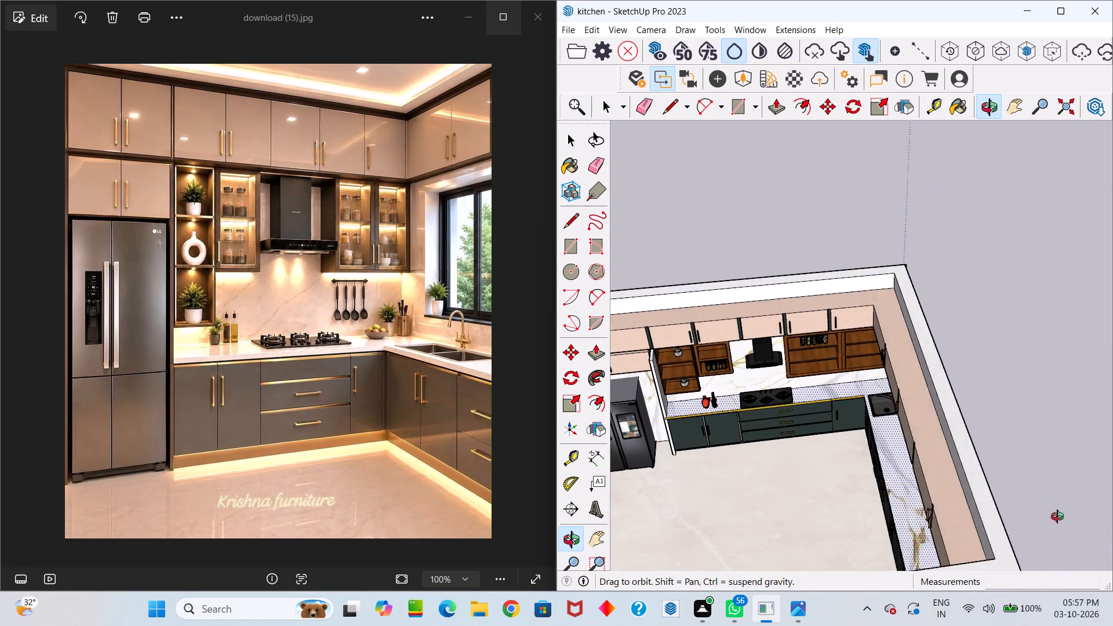
middle_drag(1057, 516, 1092, 421)
middle_drag(867, 424, 962, 521)
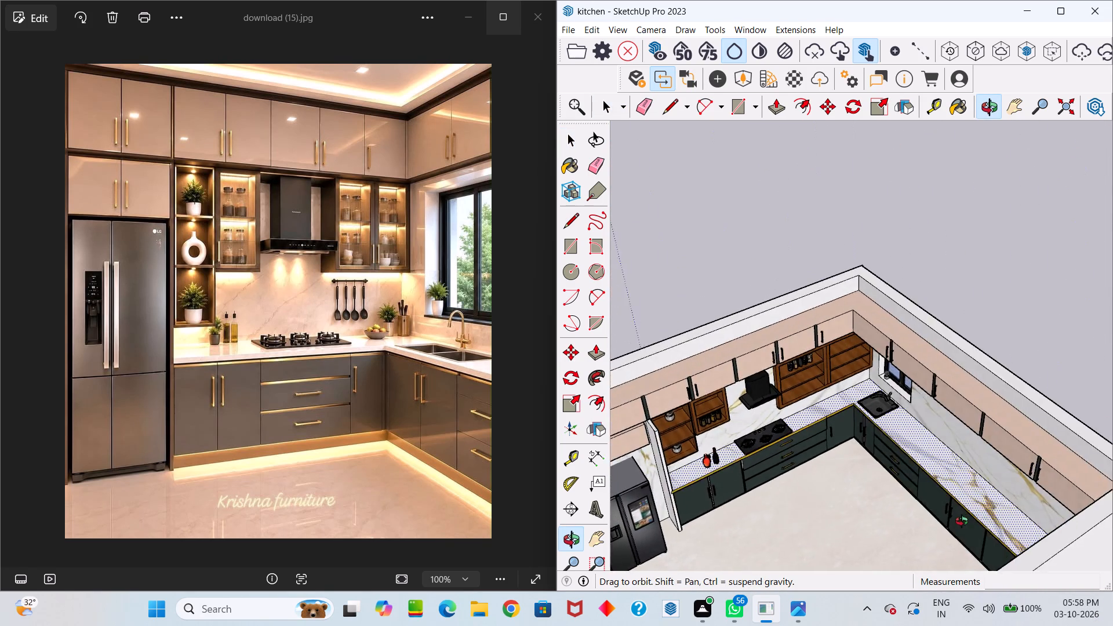
middle_drag(962, 521, 496, 384)
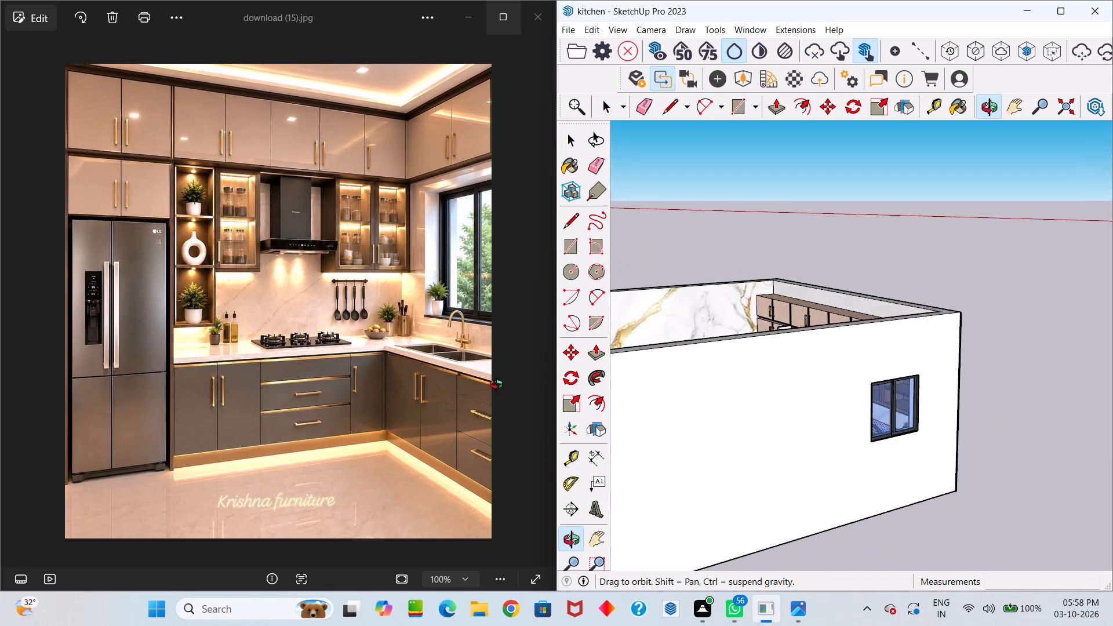
middle_drag(496, 384, 868, 103)
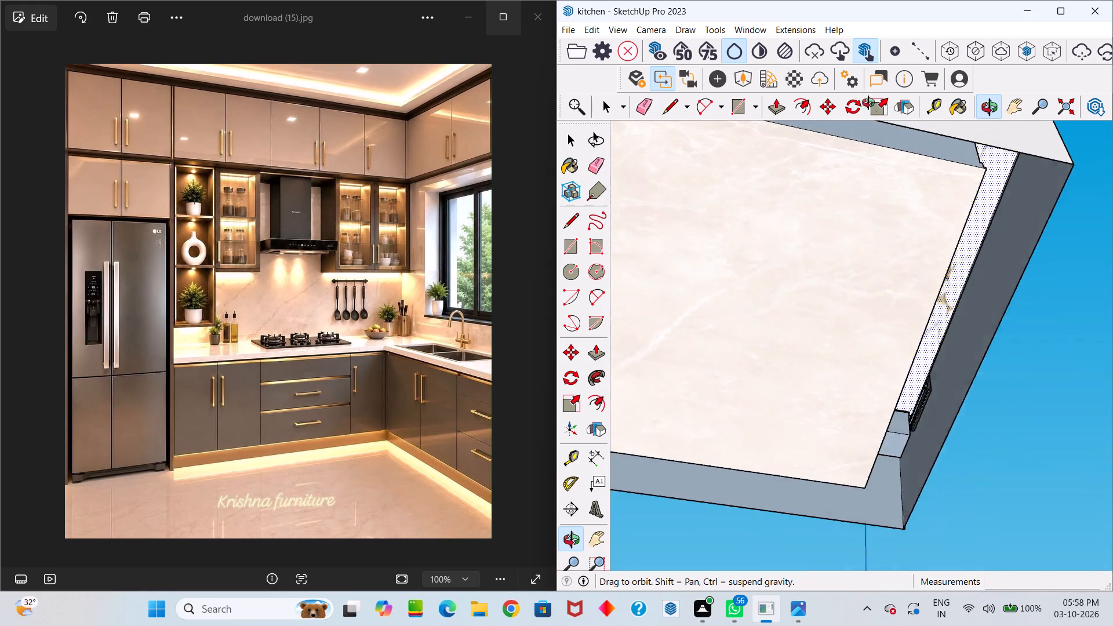
middle_drag(868, 103, 886, 107)
scroll(869, 136, down, 7)
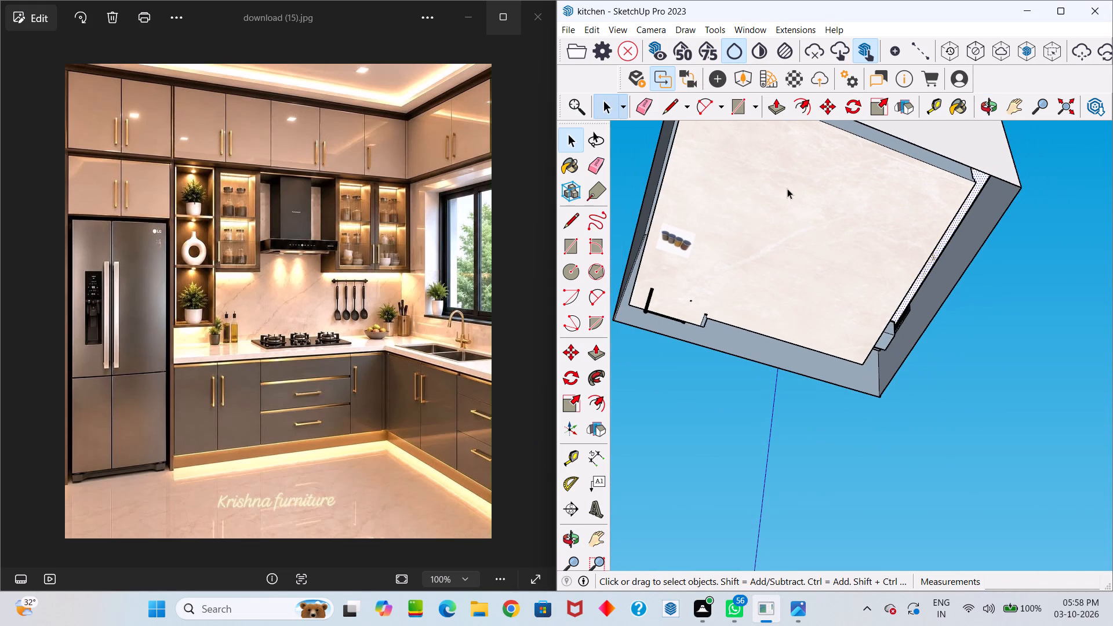
middle_drag(786, 194, 781, 230)
scroll(649, 283, up, 11)
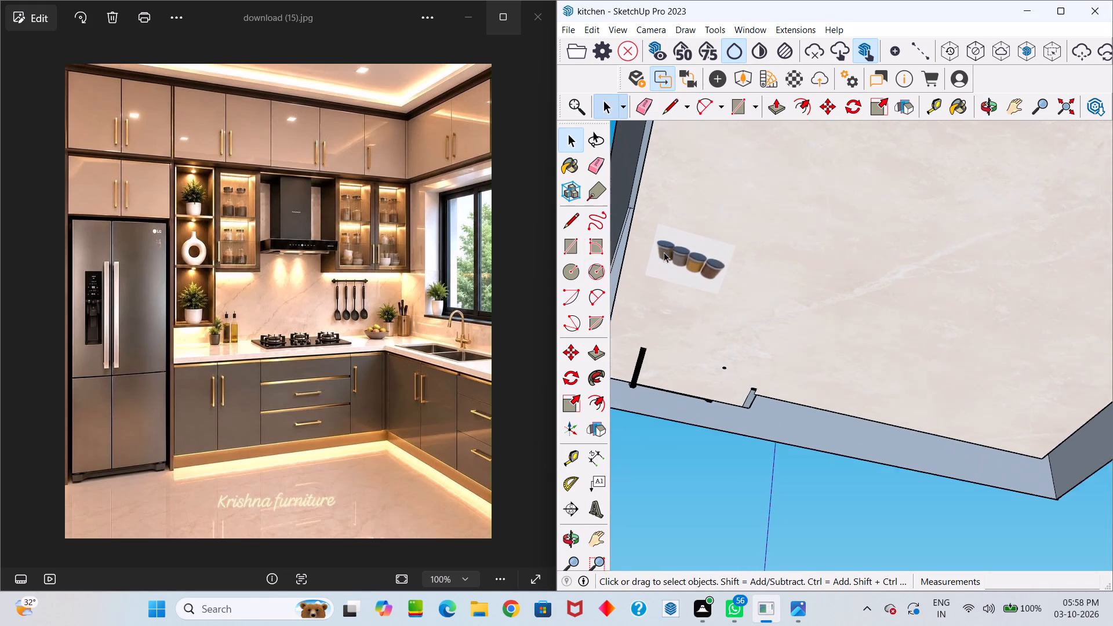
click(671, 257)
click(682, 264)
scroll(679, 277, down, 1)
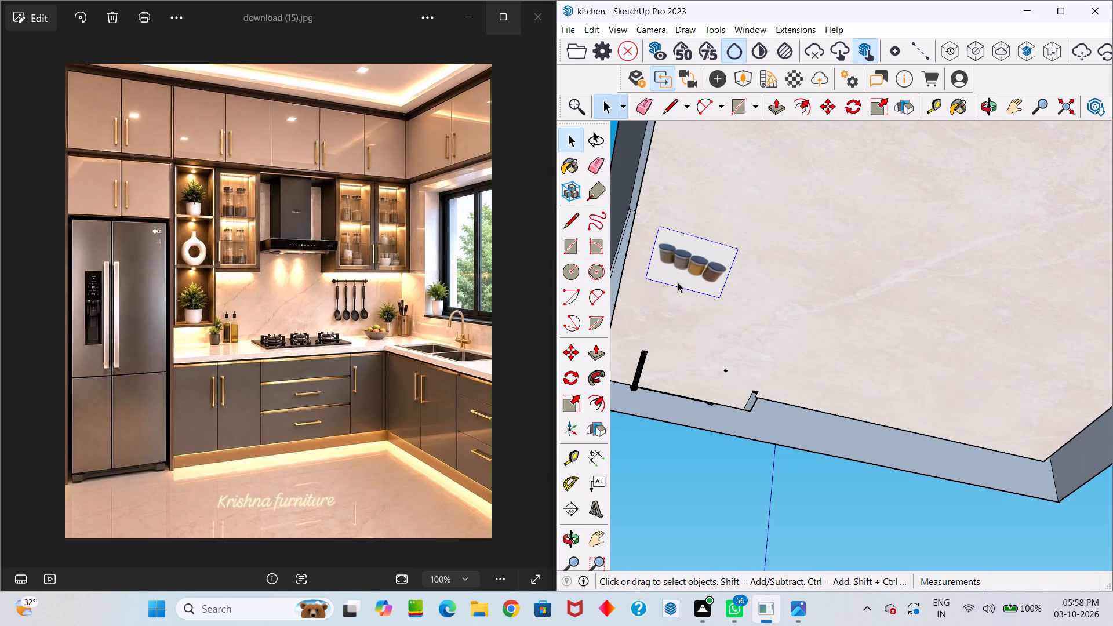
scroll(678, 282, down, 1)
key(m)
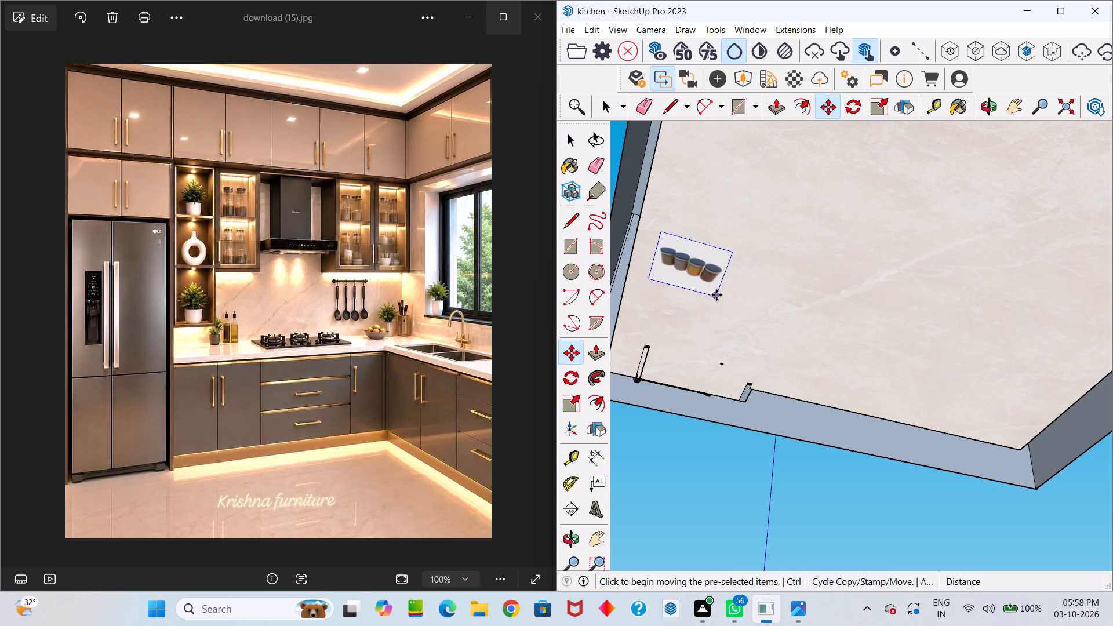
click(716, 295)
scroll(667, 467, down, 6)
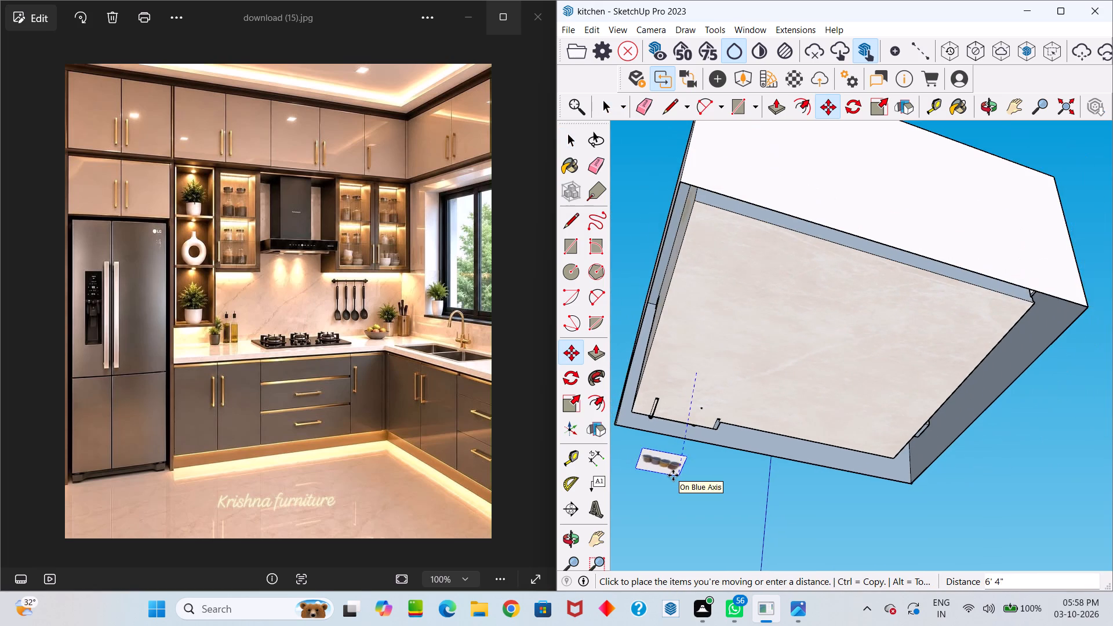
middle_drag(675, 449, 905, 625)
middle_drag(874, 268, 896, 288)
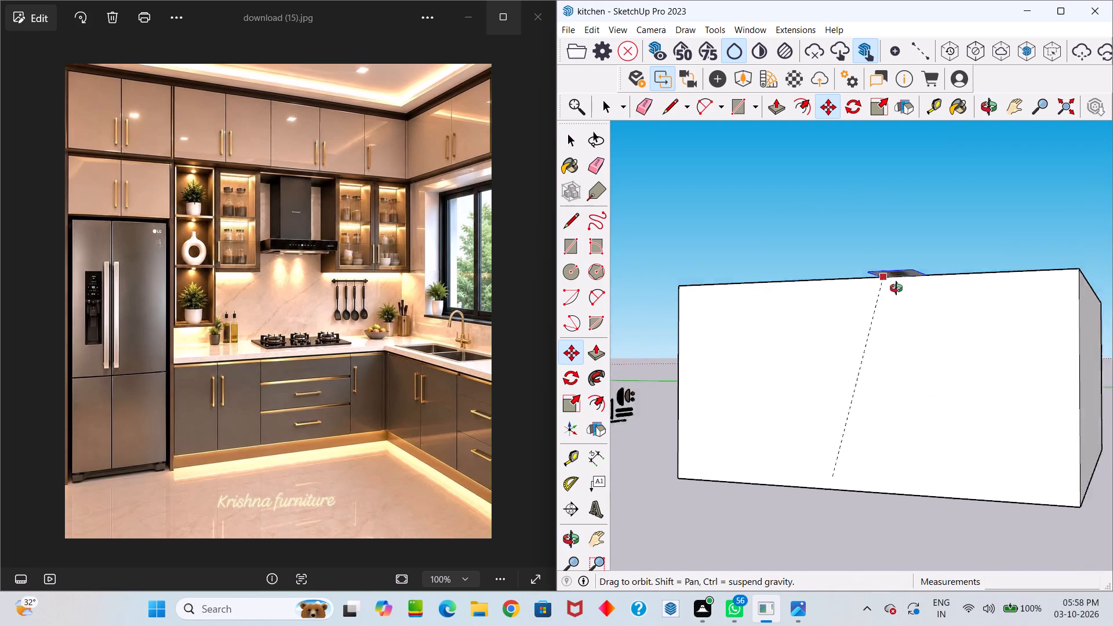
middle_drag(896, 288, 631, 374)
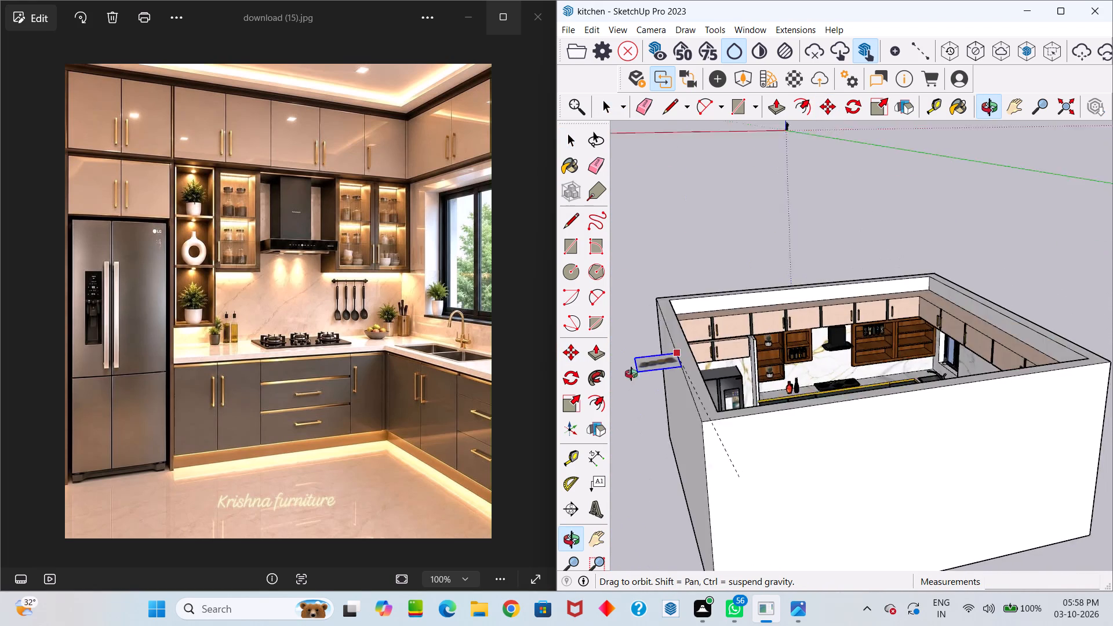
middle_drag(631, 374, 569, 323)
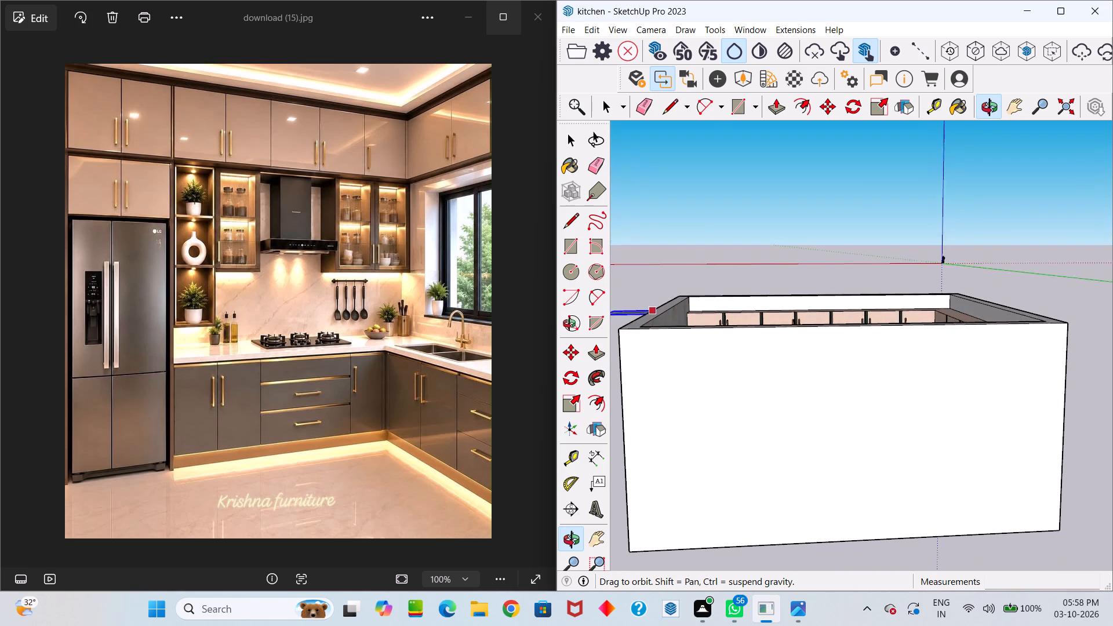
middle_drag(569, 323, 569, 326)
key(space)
Draw a rectangle about 20' 1" by 20' across the room's underside, between diagonally opposite outer wall corners.
middle_drag(660, 300, 653, 446)
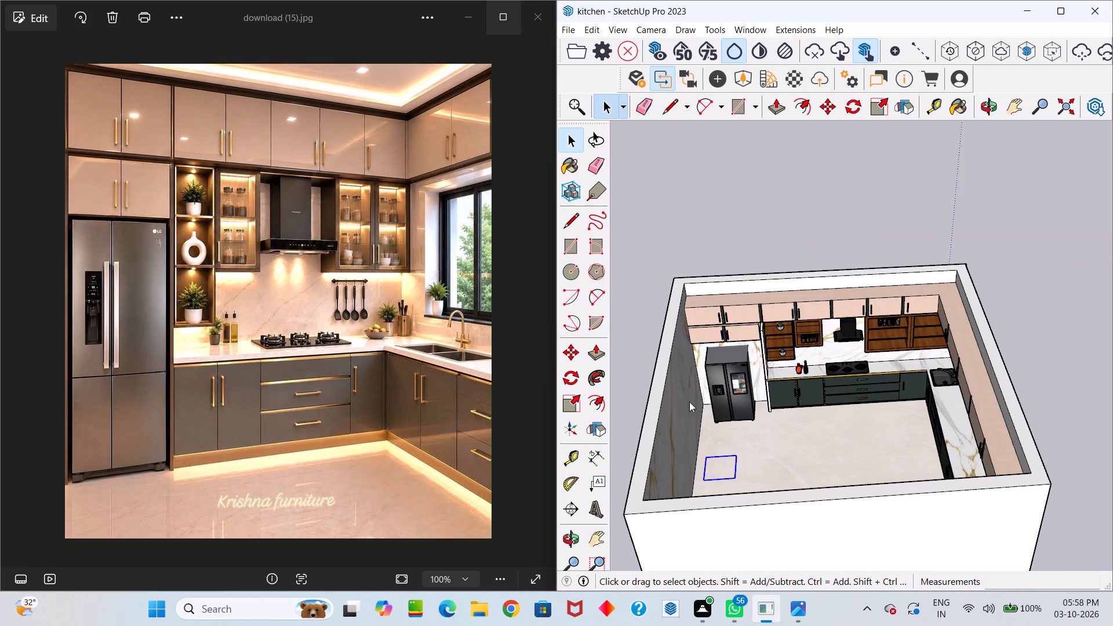
middle_drag(689, 399, 657, 32)
middle_drag(701, 241, 702, 230)
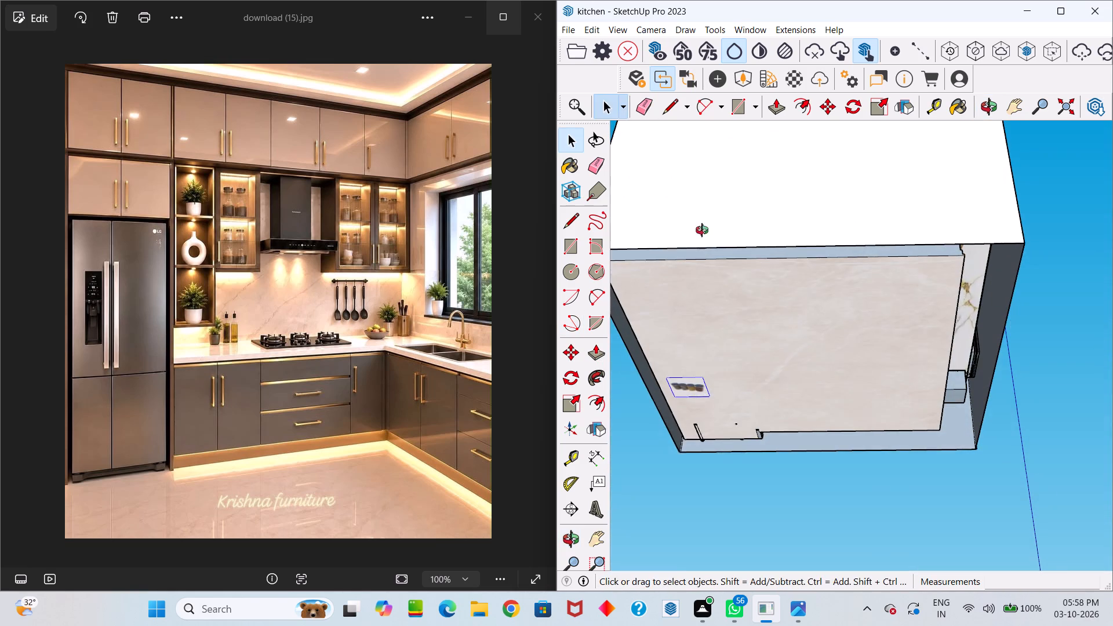
middle_drag(702, 230, 697, 100)
key(r)
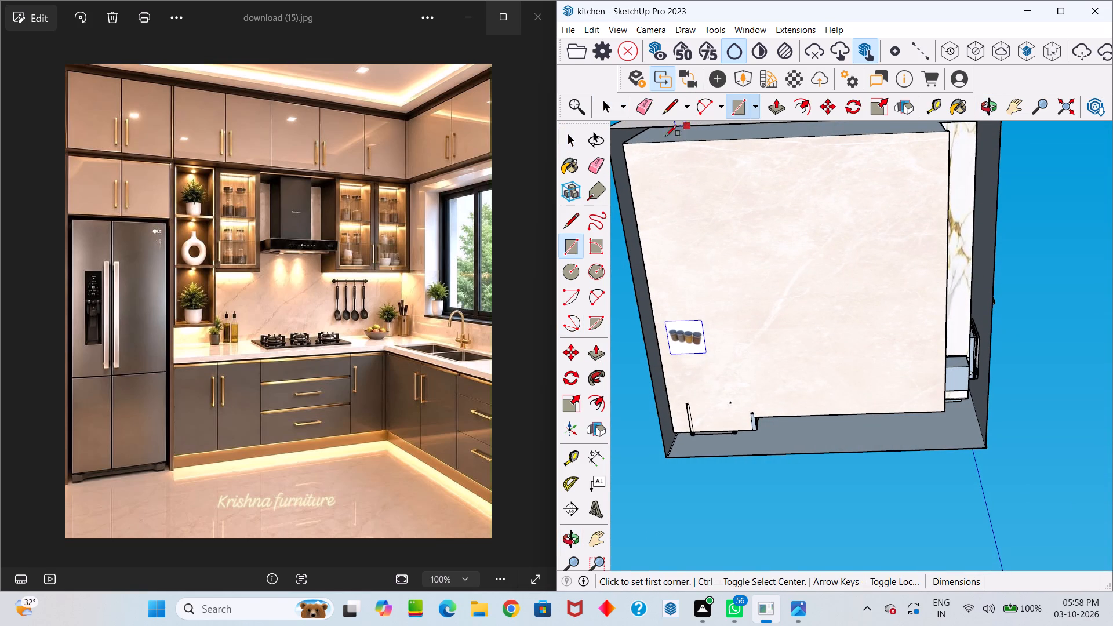
scroll(659, 162, down, 9)
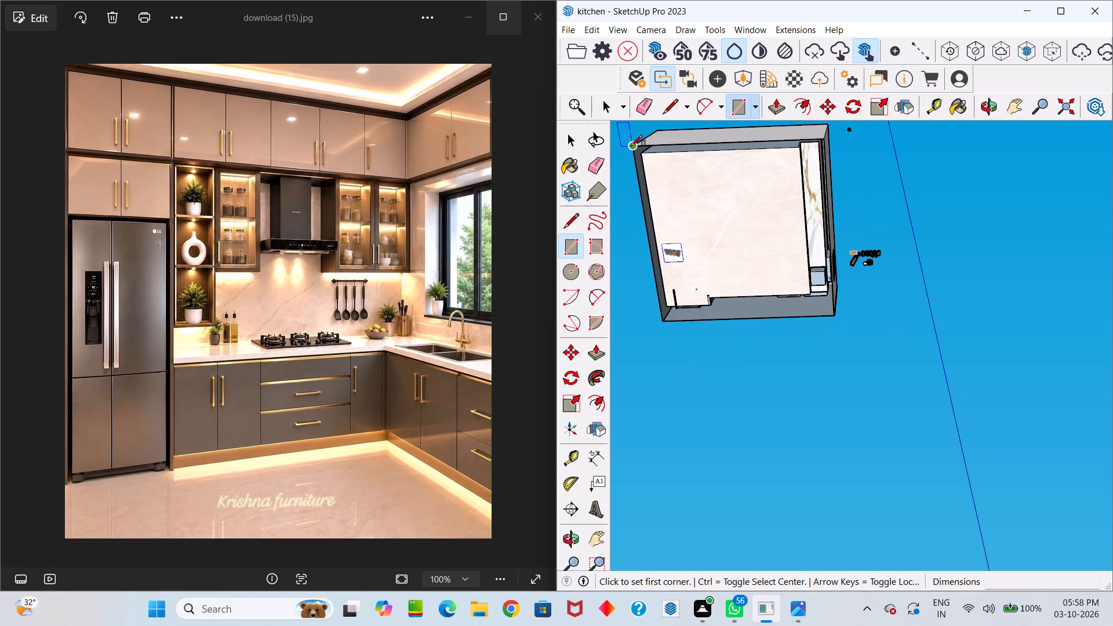
click(631, 146)
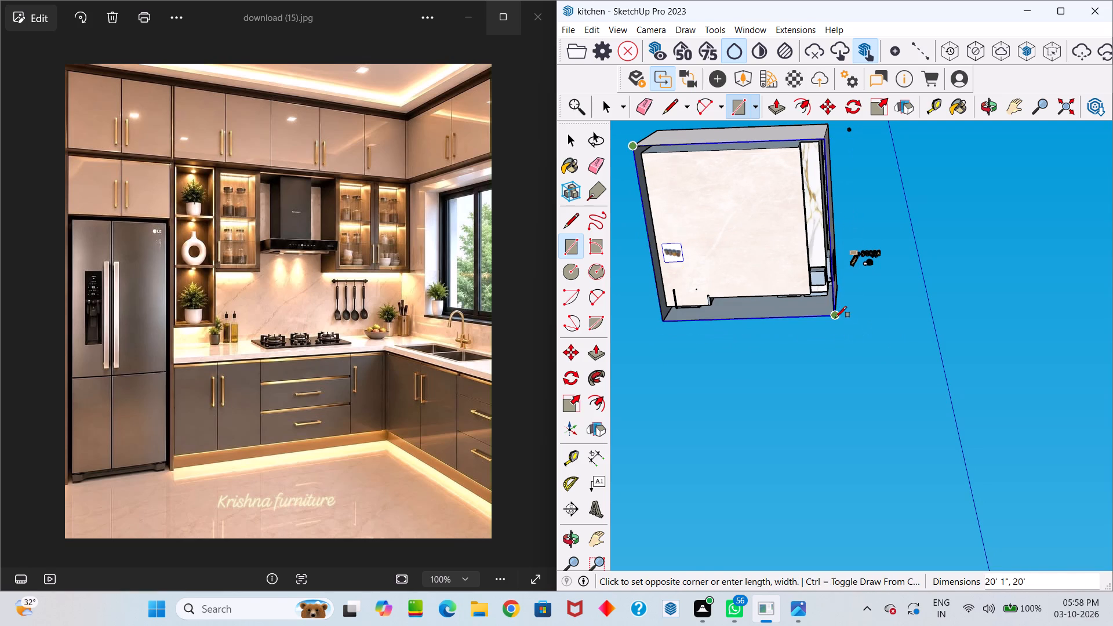
click(831, 312)
middle_drag(828, 297, 843, 450)
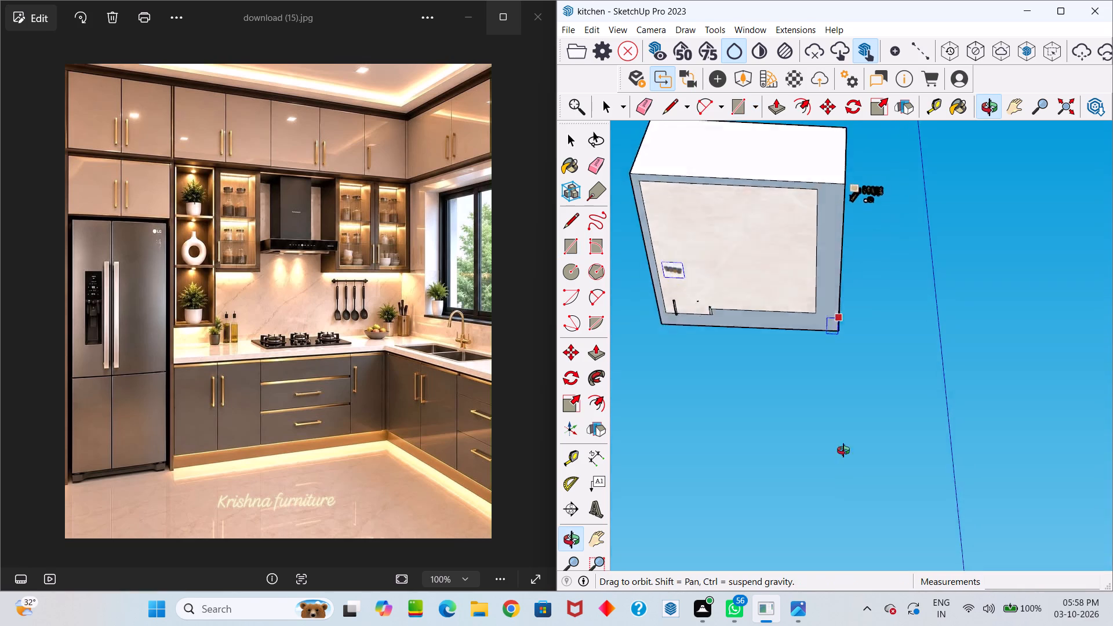
Delete the selected stray object beneath the room's floor.
middle_drag(843, 450, 829, 541)
middle_drag(791, 175, 840, 540)
key(space)
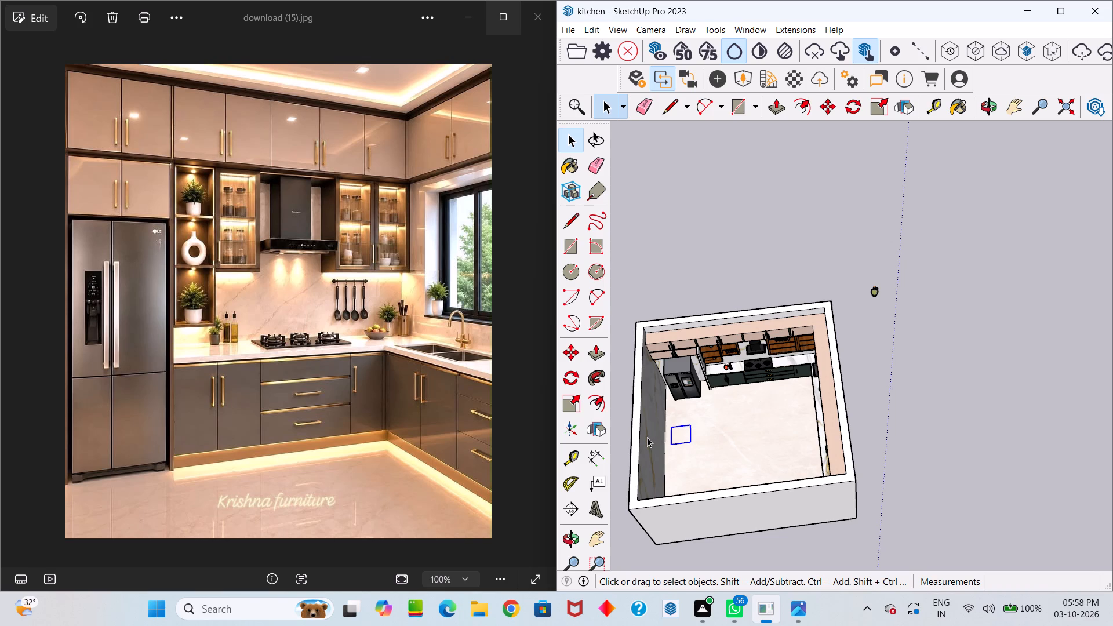
key(Delete)
Inspect the room from below and above, including the refrigerator, wall shelves, countertop accessories and base cabinets.
scroll(663, 369, down, 6)
middle_drag(716, 410, 737, 6)
middle_drag(713, 314, 715, 278)
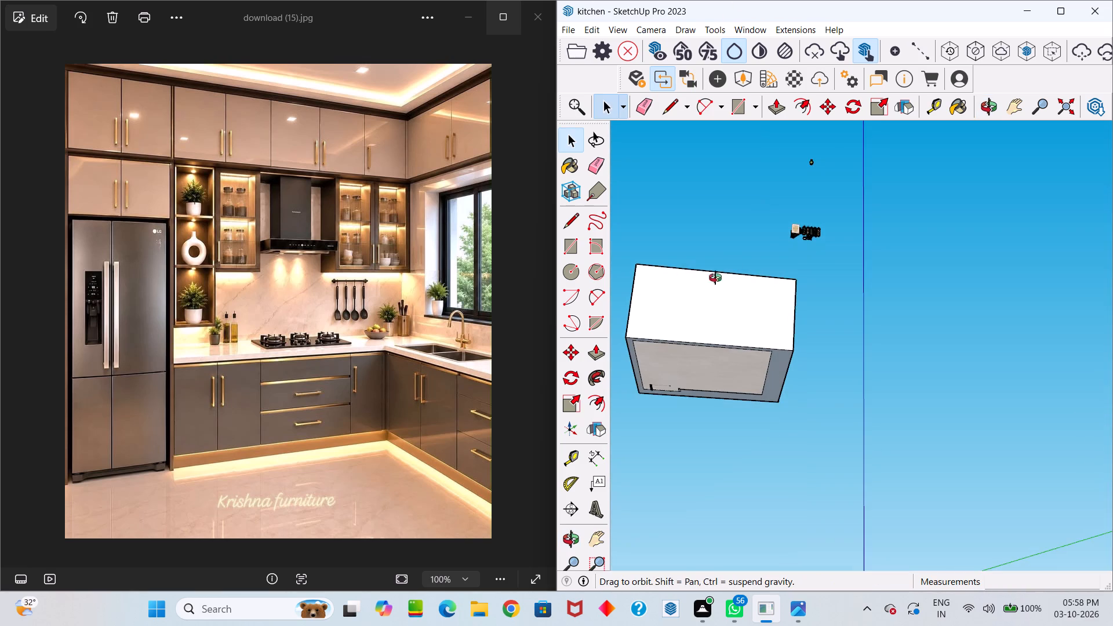
middle_drag(715, 278, 701, 614)
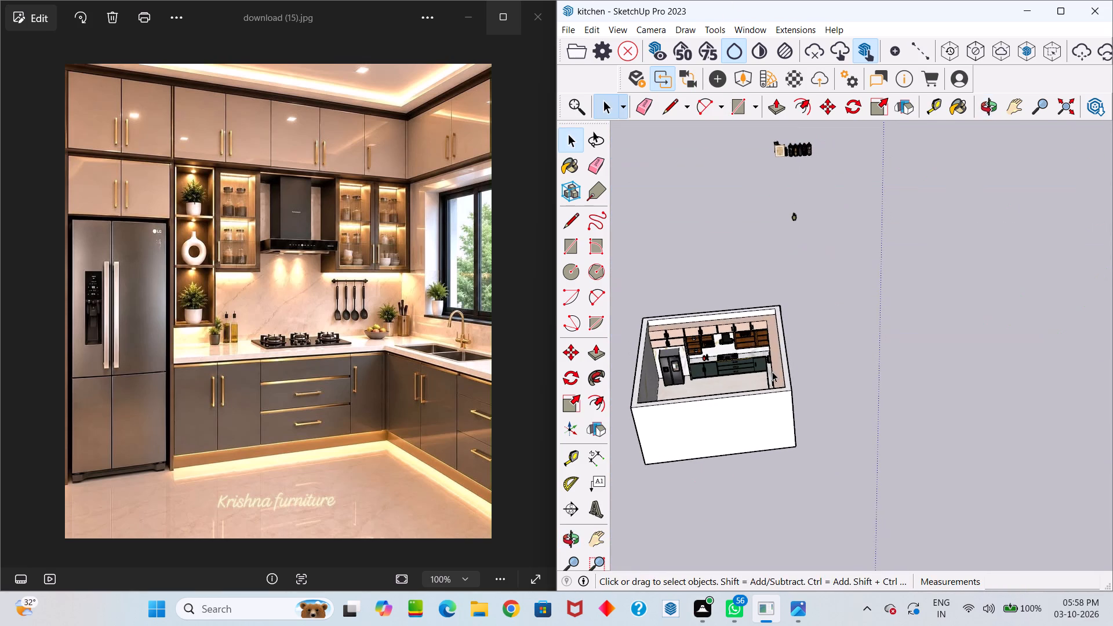
middle_drag(769, 377, 752, 451)
scroll(718, 354, up, 17)
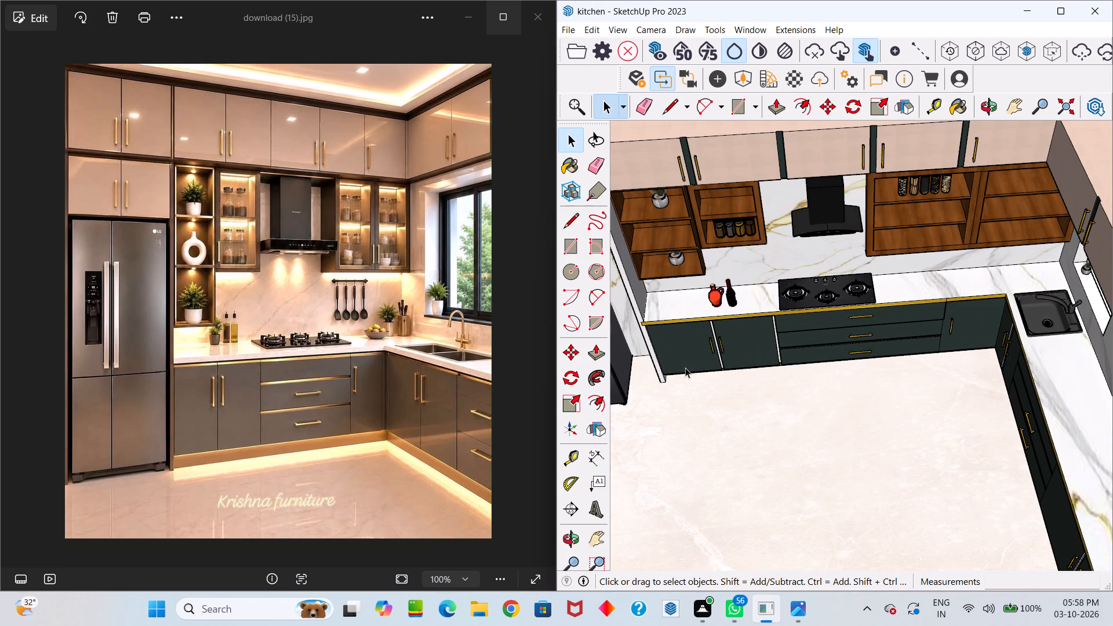
middle_drag(694, 353, 862, 339)
drag(707, 345, 862, 338)
middle_drag(863, 338, 802, 227)
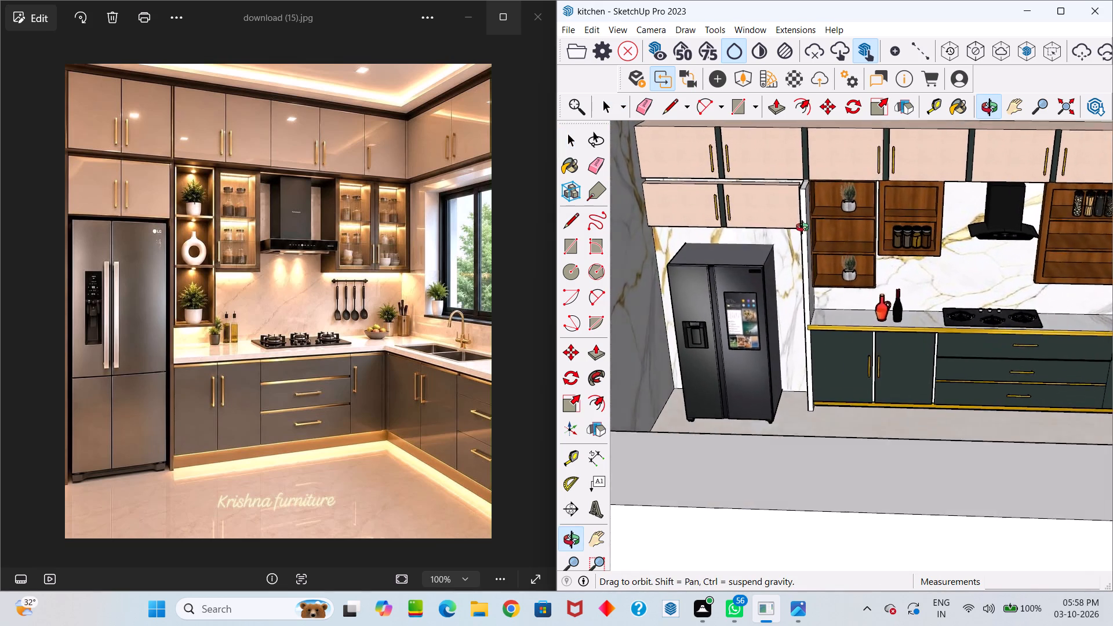
middle_drag(802, 227, 762, 323)
scroll(763, 328, down, 2)
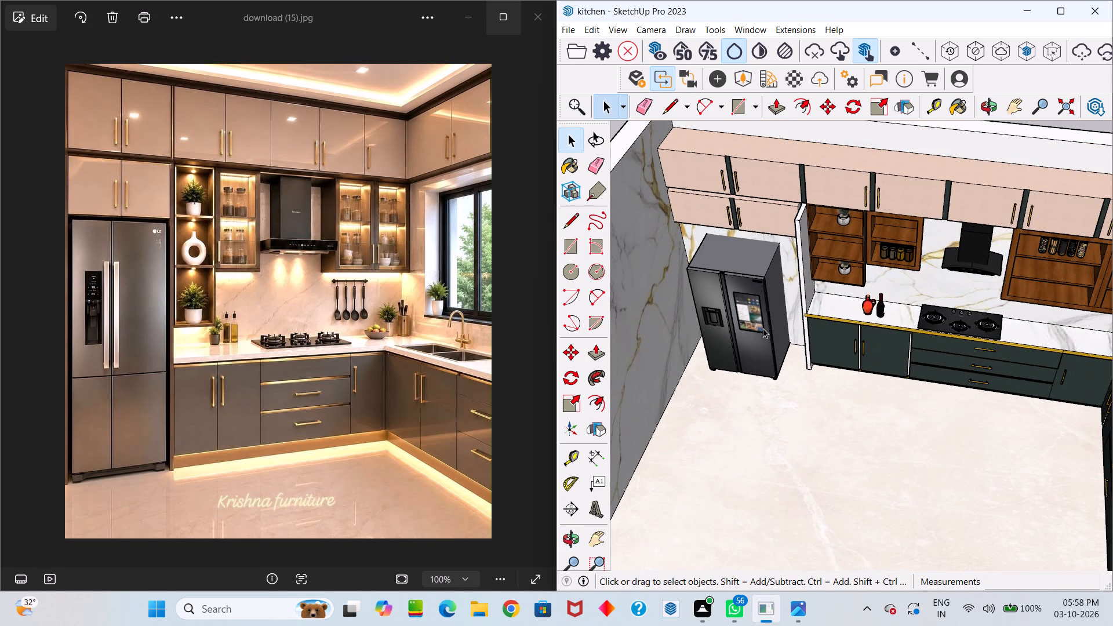
middle_drag(774, 331, 707, 295)
drag(774, 331, 707, 295)
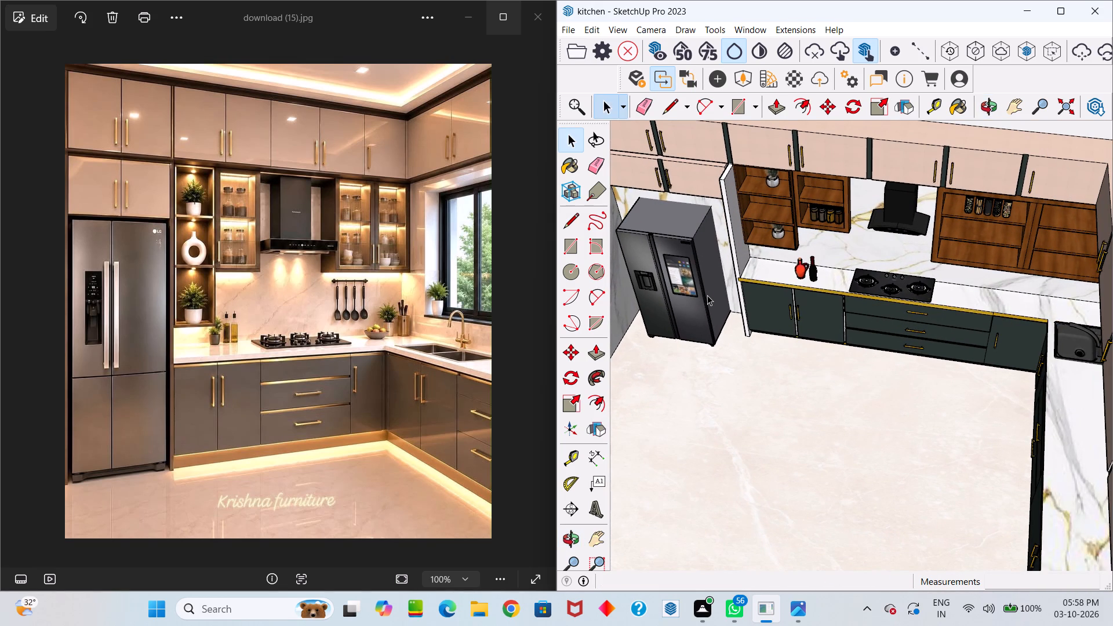
Import the KITCHEN+ITEMS+(38) model from Downloads and place its set of canisters outside, behind the room.
click(571, 33)
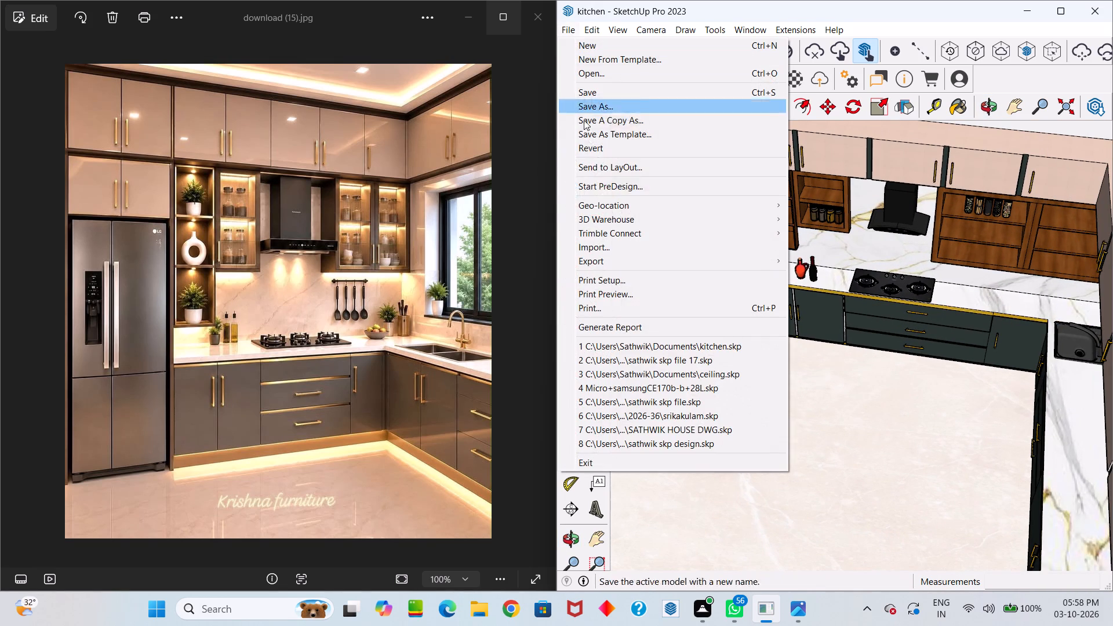
click(606, 241)
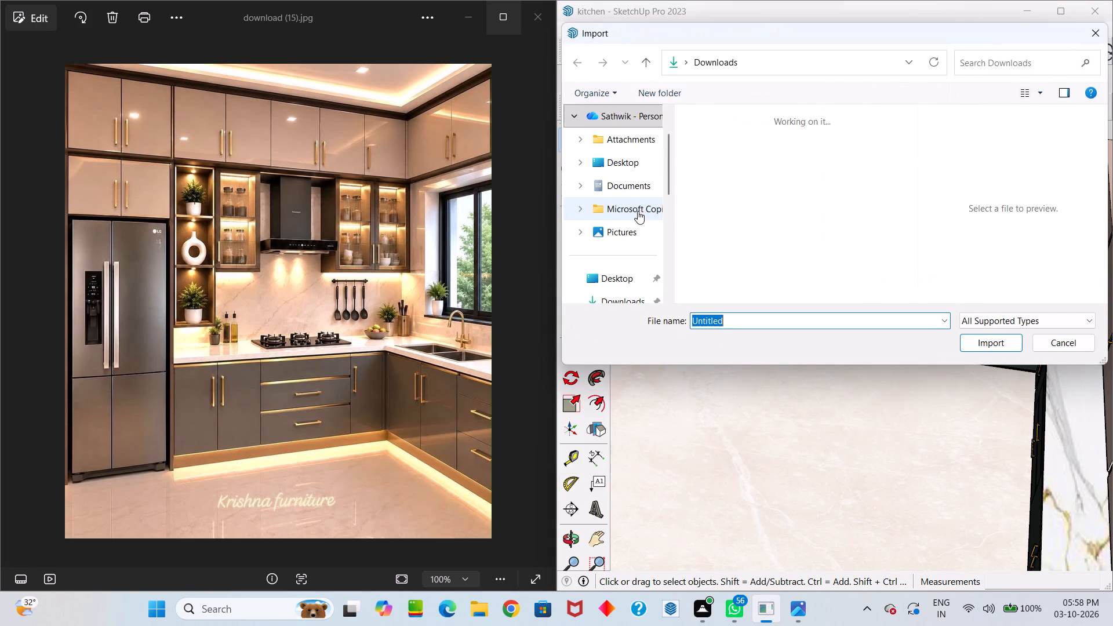
right_click(743, 234)
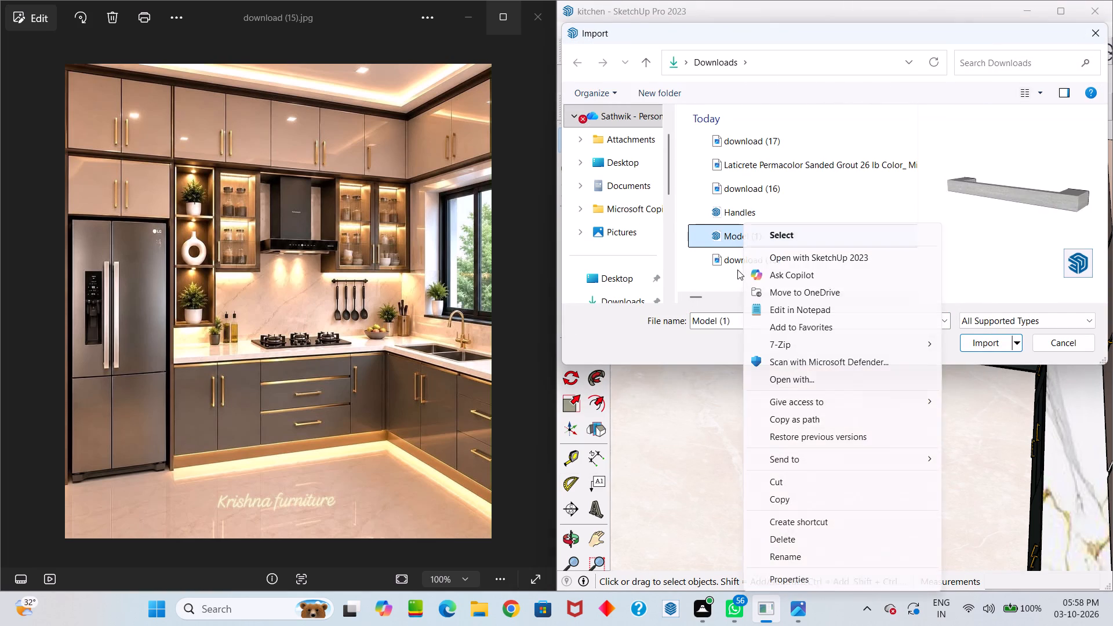
click(736, 261)
scroll(736, 258, down, 3)
click(723, 171)
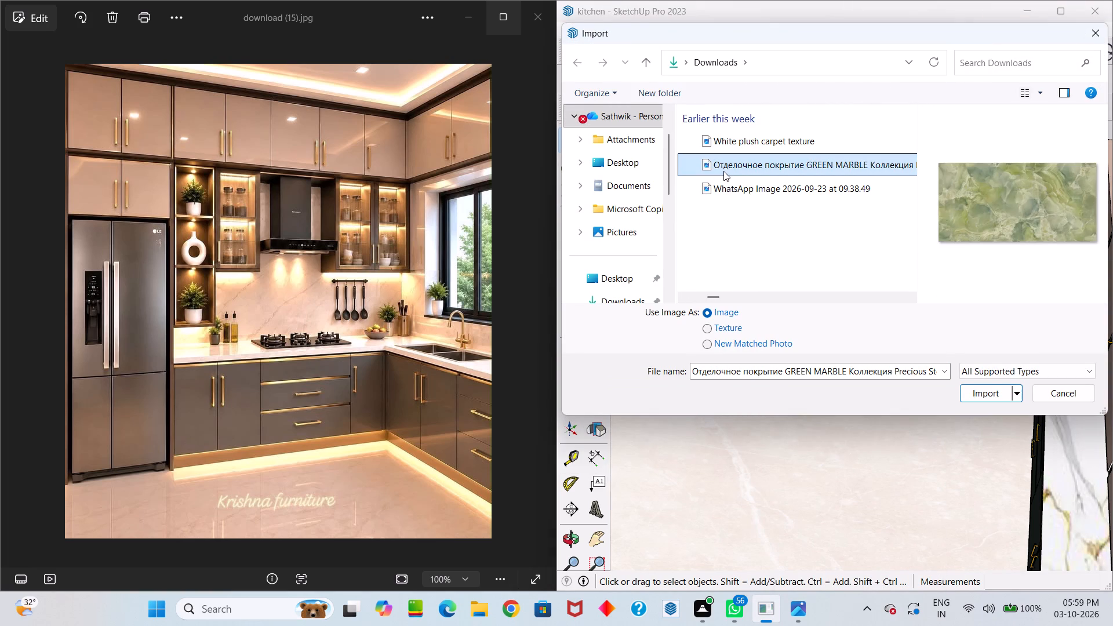
click(731, 190)
scroll(731, 190, down, 3)
click(731, 190)
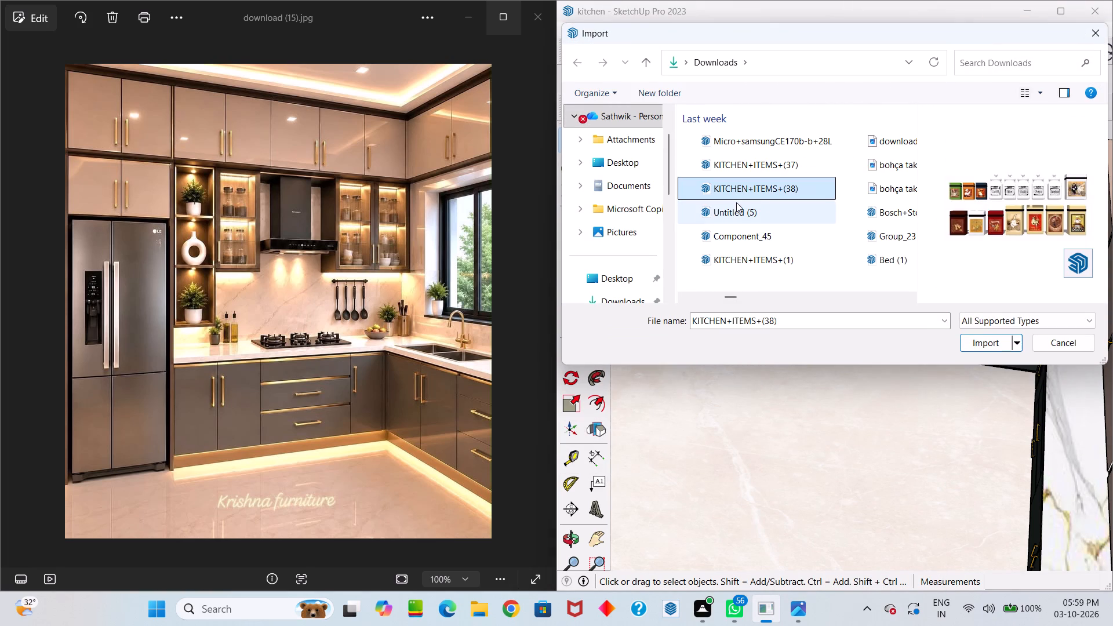
click(774, 166)
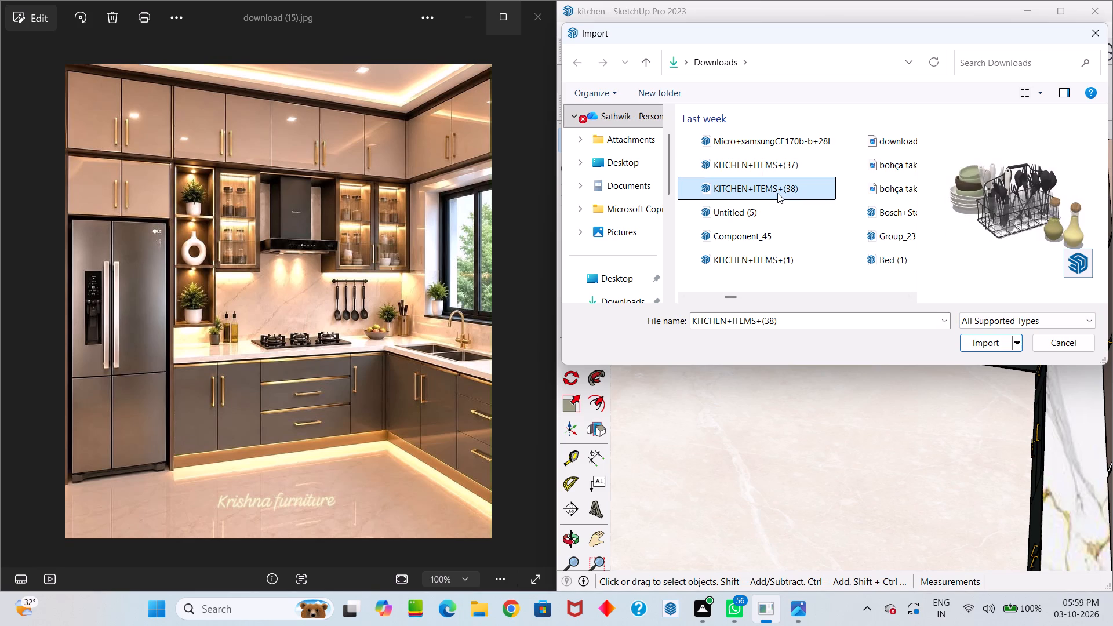
click(777, 193)
click(985, 344)
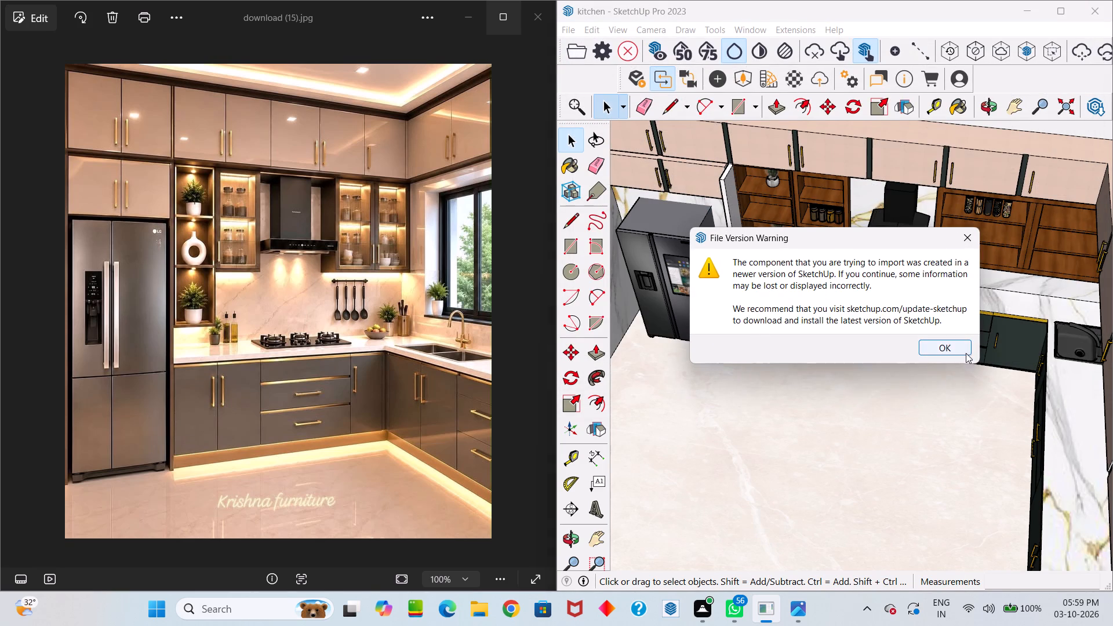
click(966, 353)
scroll(939, 356, down, 20)
scroll(939, 356, down, 2)
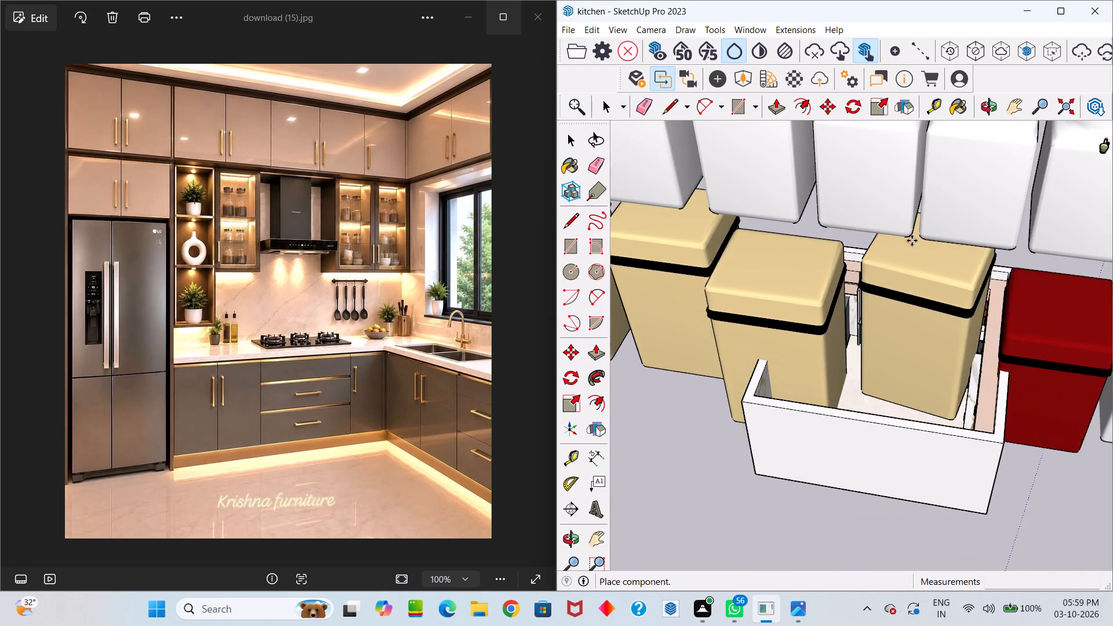
click(956, 166)
Examine the imported canister set's size and position relative to the kitchen room from several outside angles.
scroll(953, 202, down, 5)
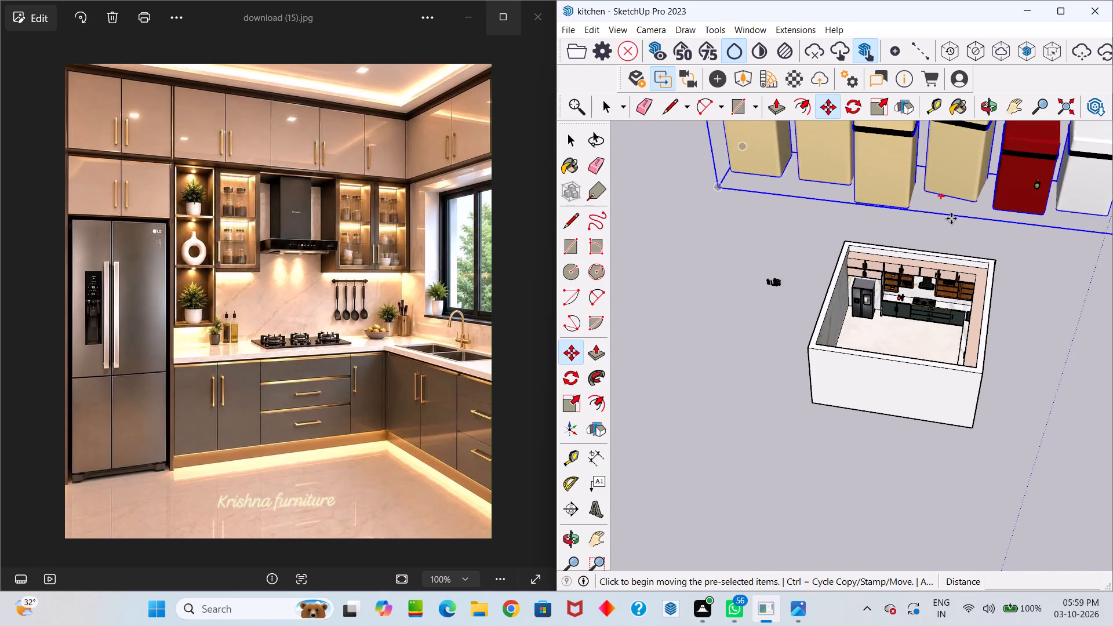
scroll(953, 219, down, 6)
middle_drag(970, 209, 904, 213)
scroll(914, 212, down, 9)
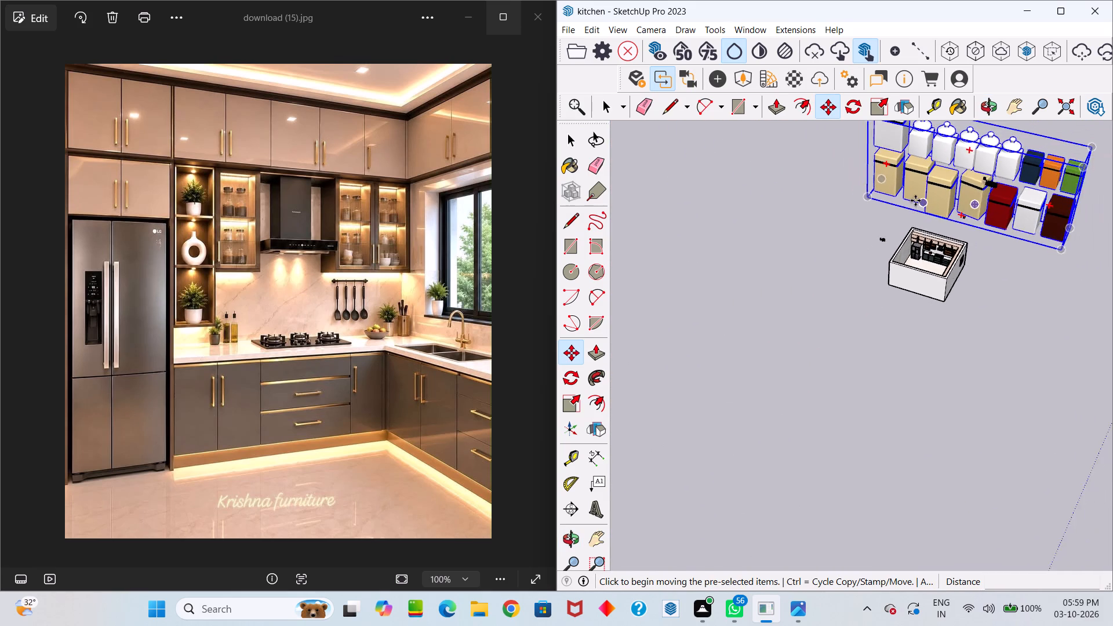
scroll(915, 201, down, 5)
middle_drag(916, 199, 689, 202)
scroll(916, 199, up, 1)
drag(915, 199, 689, 202)
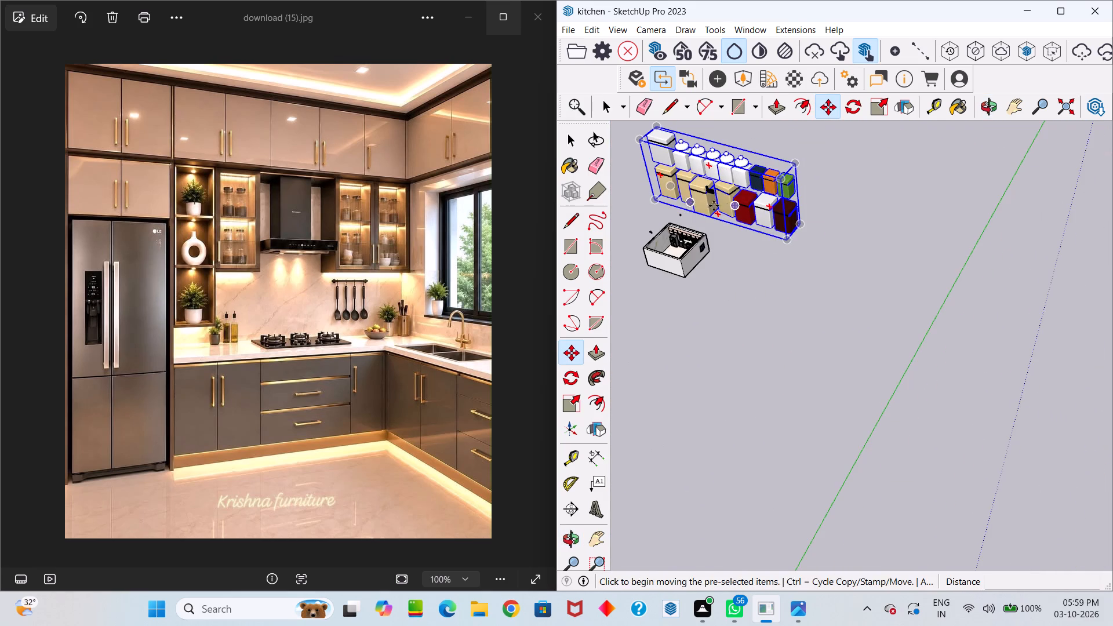
middle_drag(737, 213, 800, 132)
key(space)
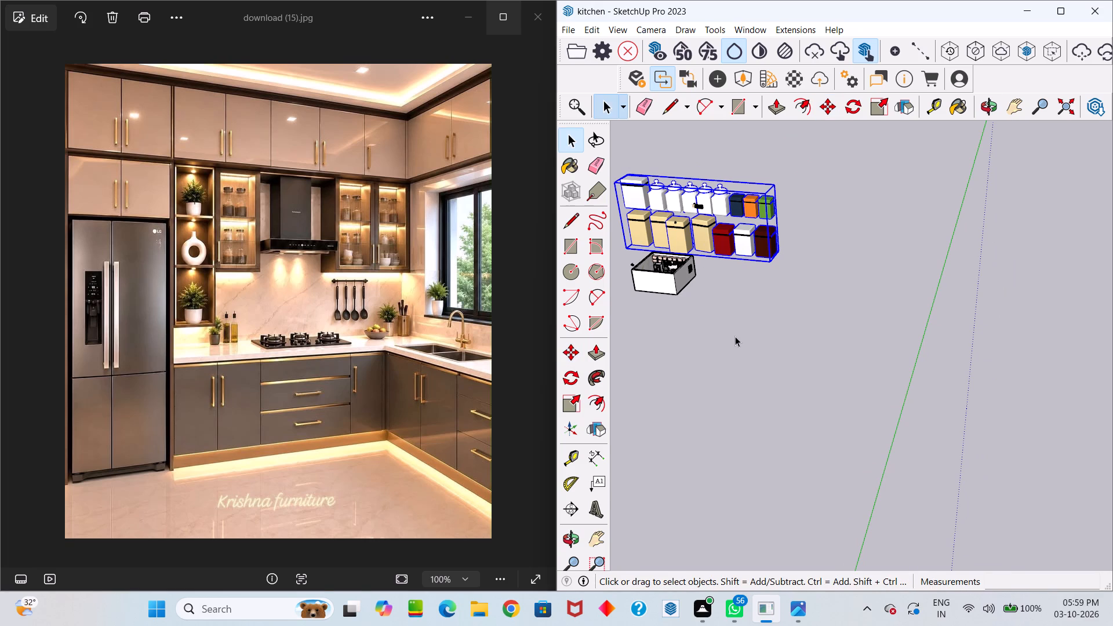
middle_drag(815, 300, 903, 287)
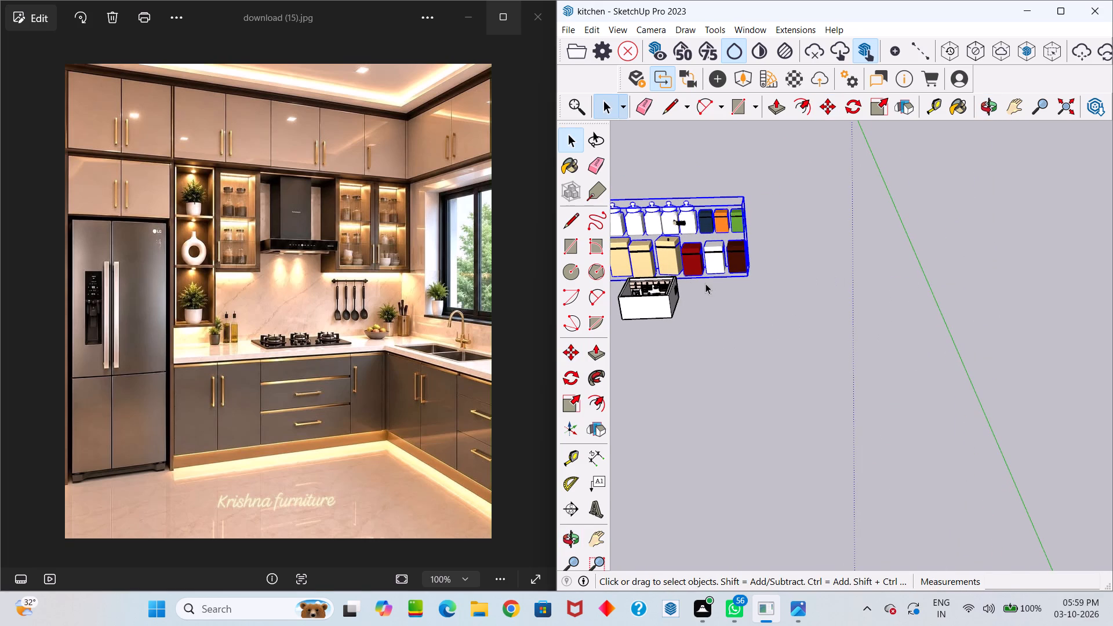
middle_drag(705, 283, 895, 280)
drag(705, 283, 894, 279)
scroll(899, 283, up, 16)
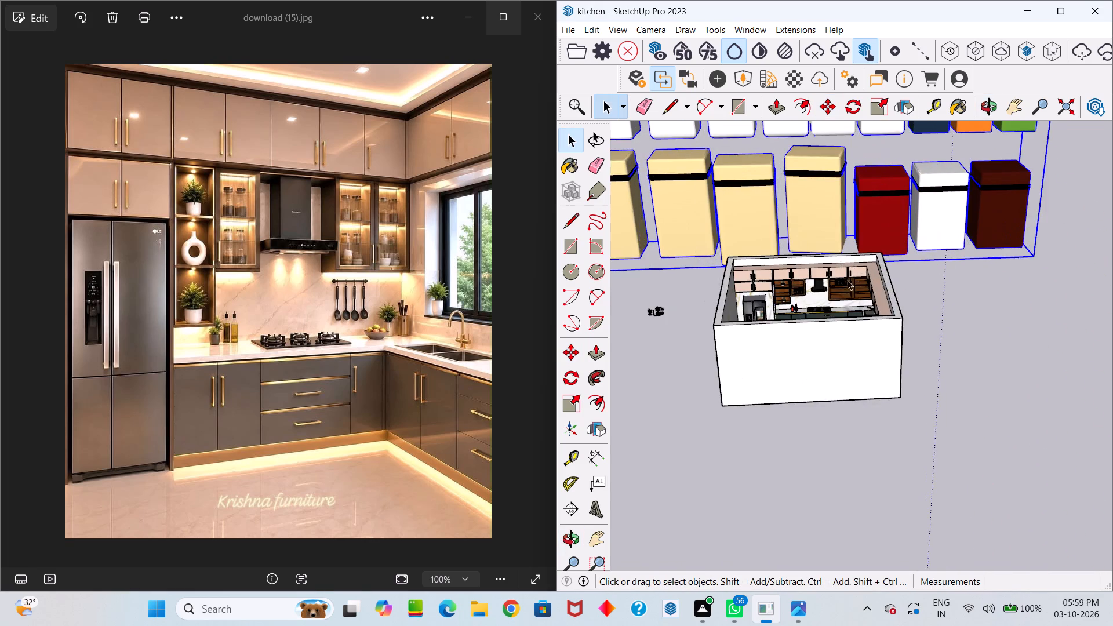
Examine the kitchen interior, including the open shelves, sink corner, countertop and refrigerator, for places that need accessories.
scroll(848, 280, up, 19)
middle_drag(836, 307, 871, 305)
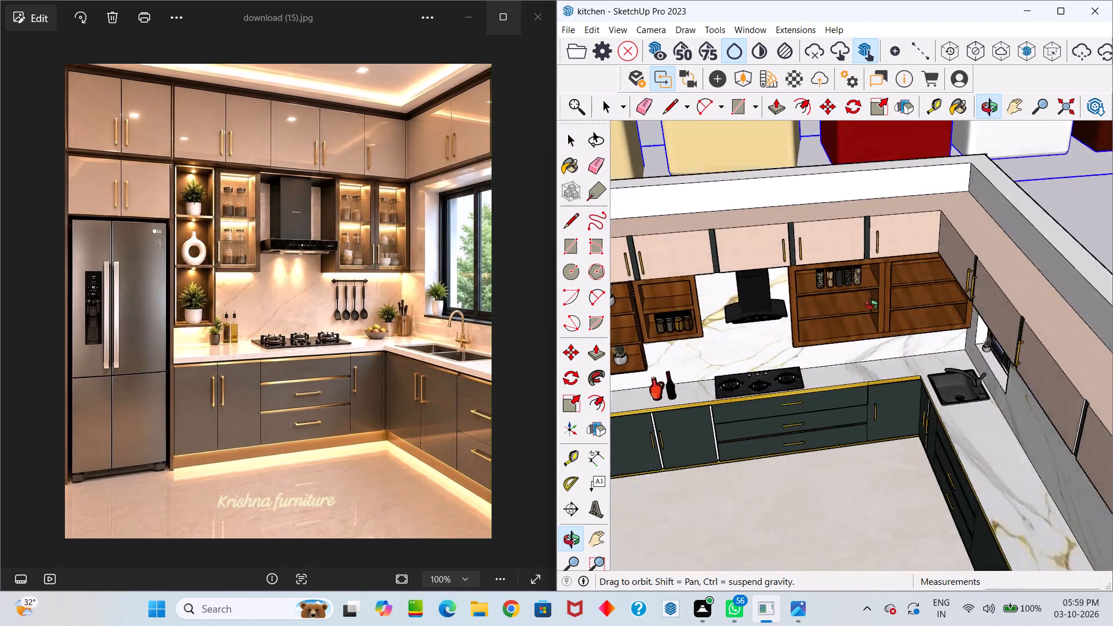
middle_drag(871, 305, 865, 282)
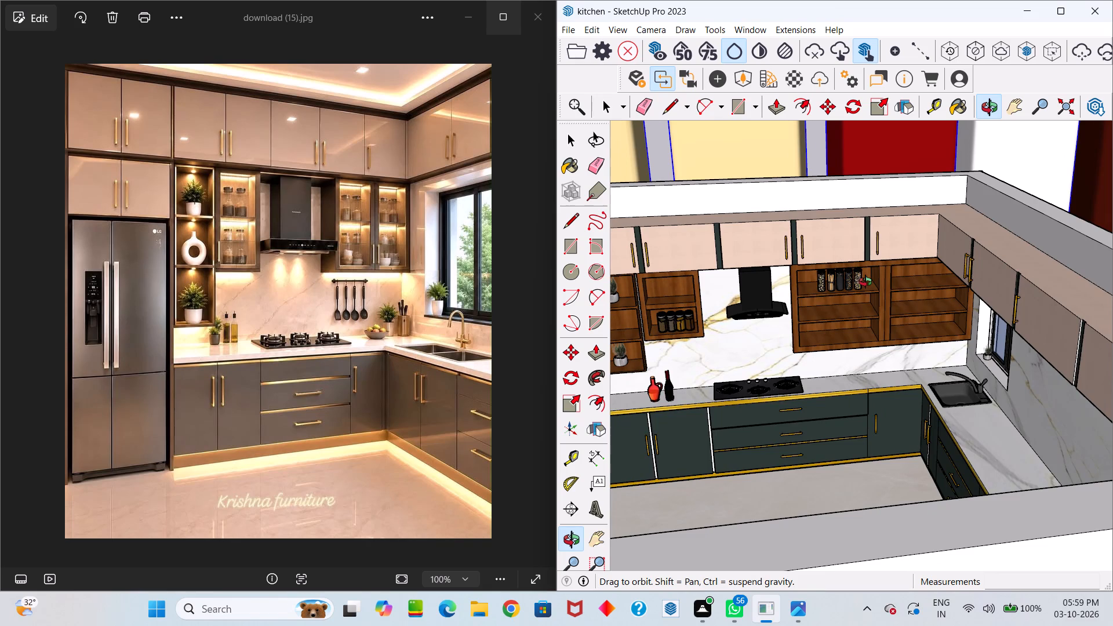
middle_drag(865, 282, 886, 305)
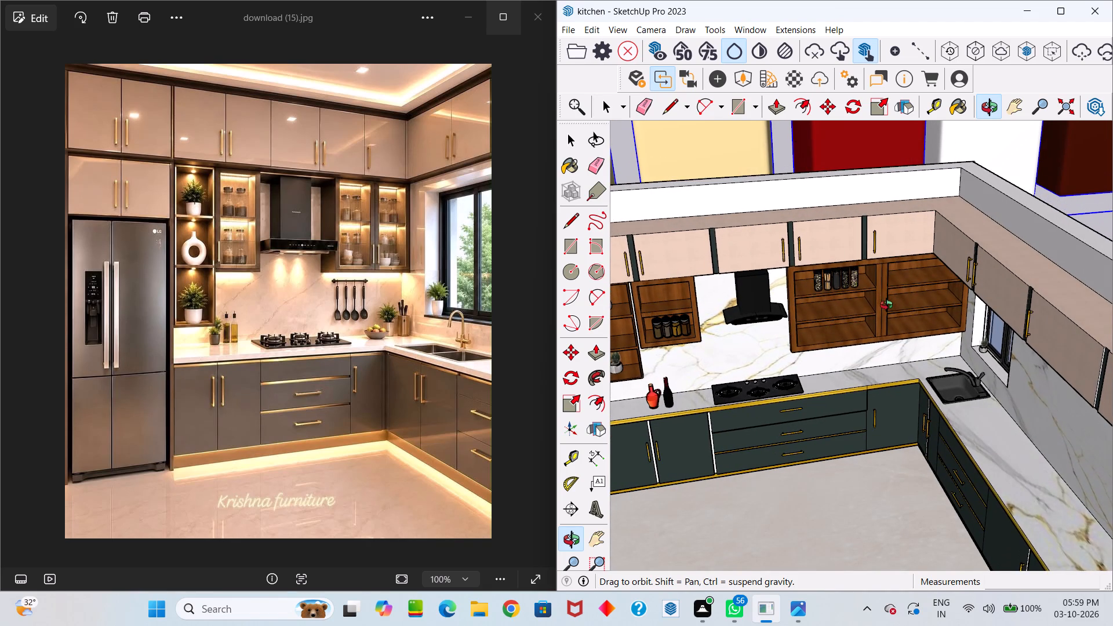
middle_drag(886, 305, 855, 294)
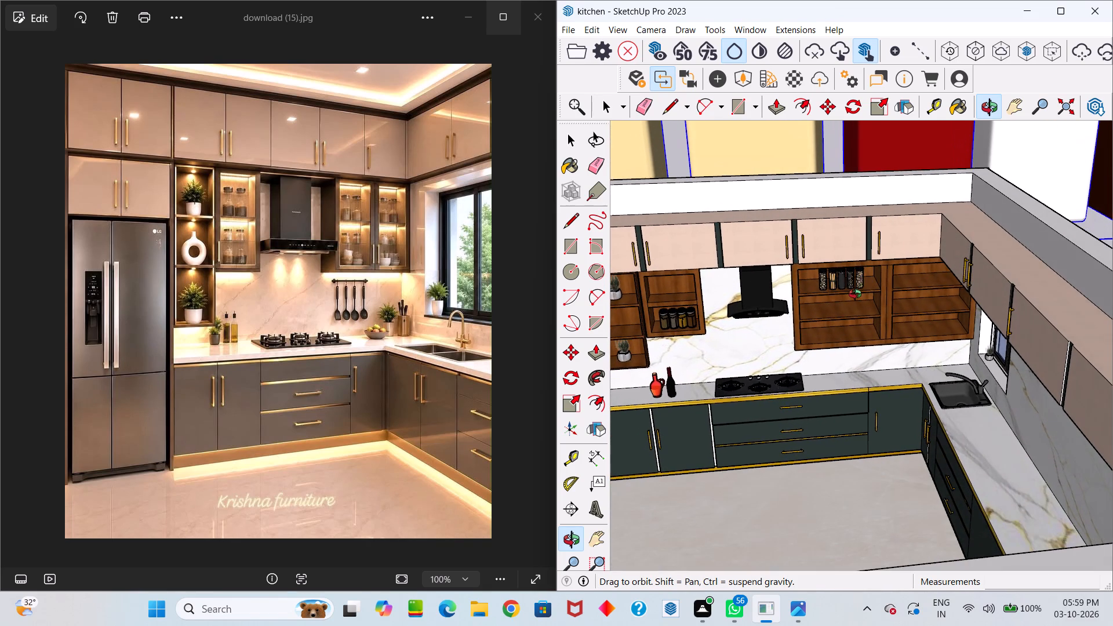
middle_drag(855, 294, 853, 294)
middle_drag(850, 297, 954, 298)
drag(849, 295, 954, 298)
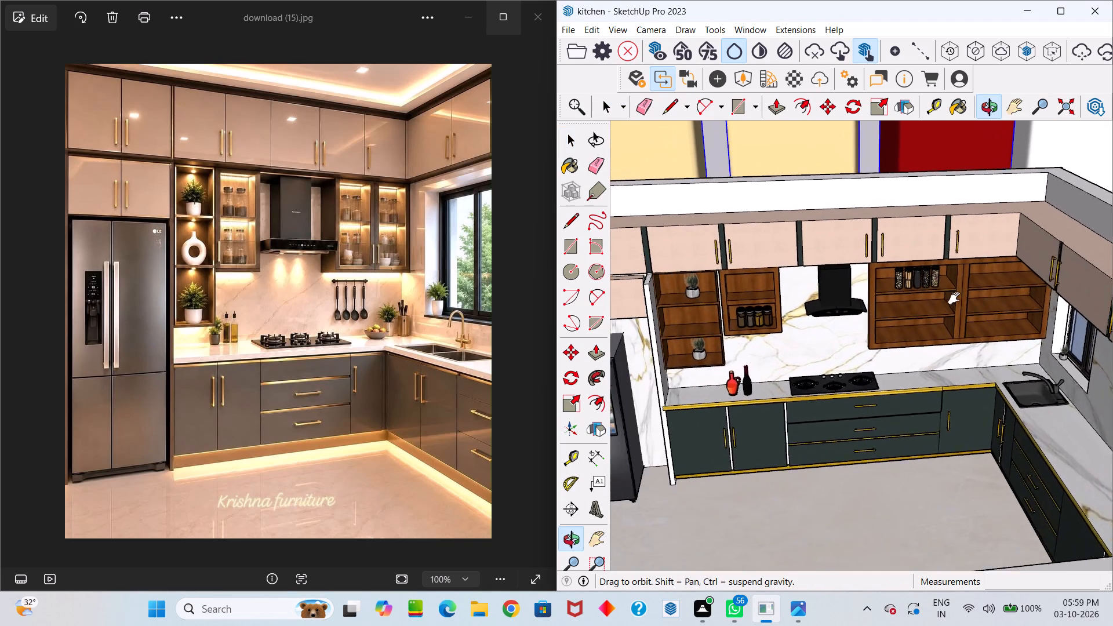
middle_drag(954, 298, 1007, 302)
drag(954, 298, 1007, 303)
middle_drag(1007, 303, 927, 265)
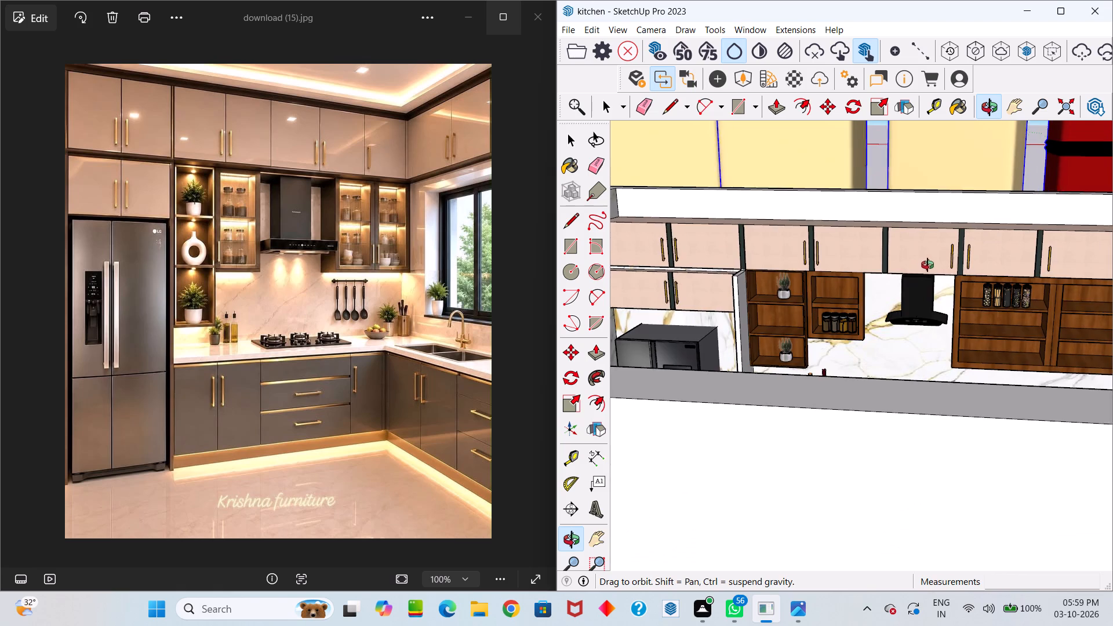
middle_drag(927, 265, 943, 365)
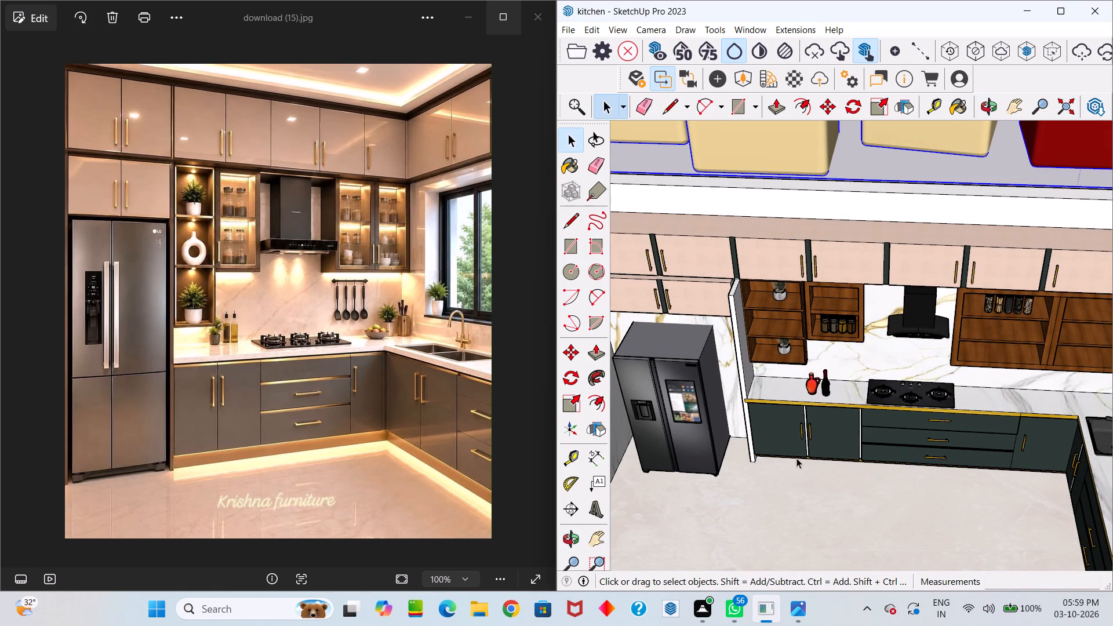
middle_drag(796, 458, 827, 393)
drag(796, 458, 827, 393)
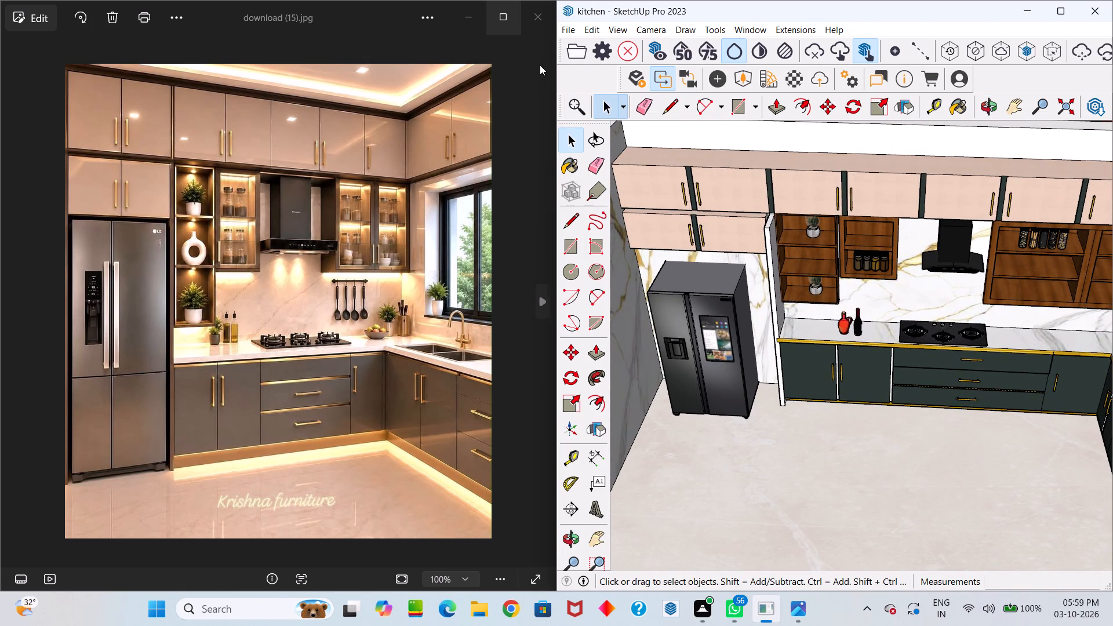
Start an import and preview the recent models and images in Downloads for a suitable kitchen accessory.
click(566, 32)
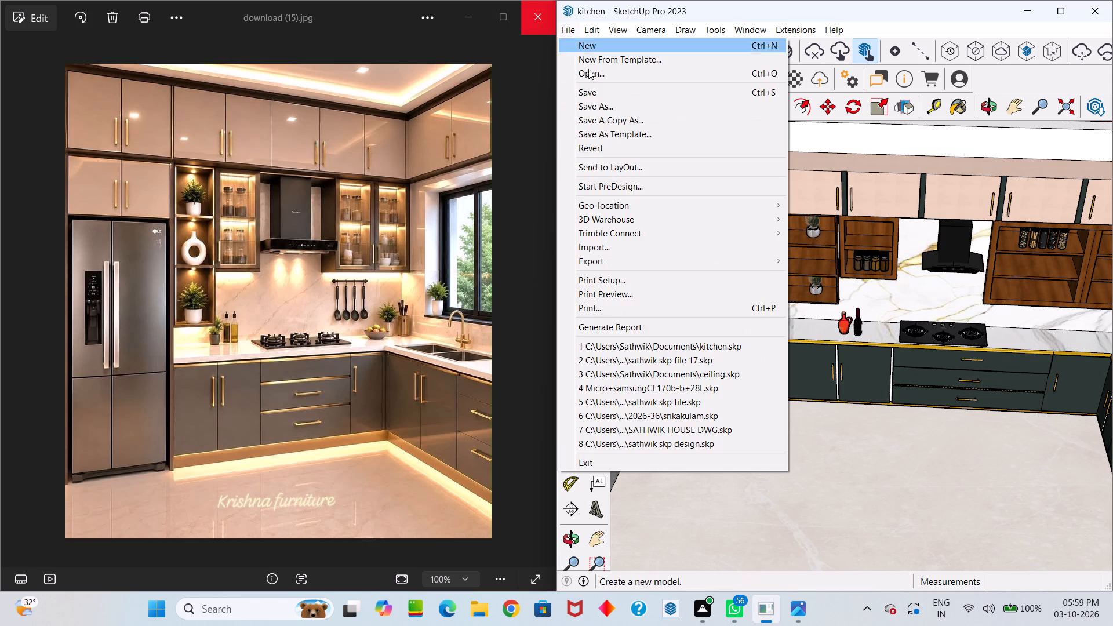
click(638, 243)
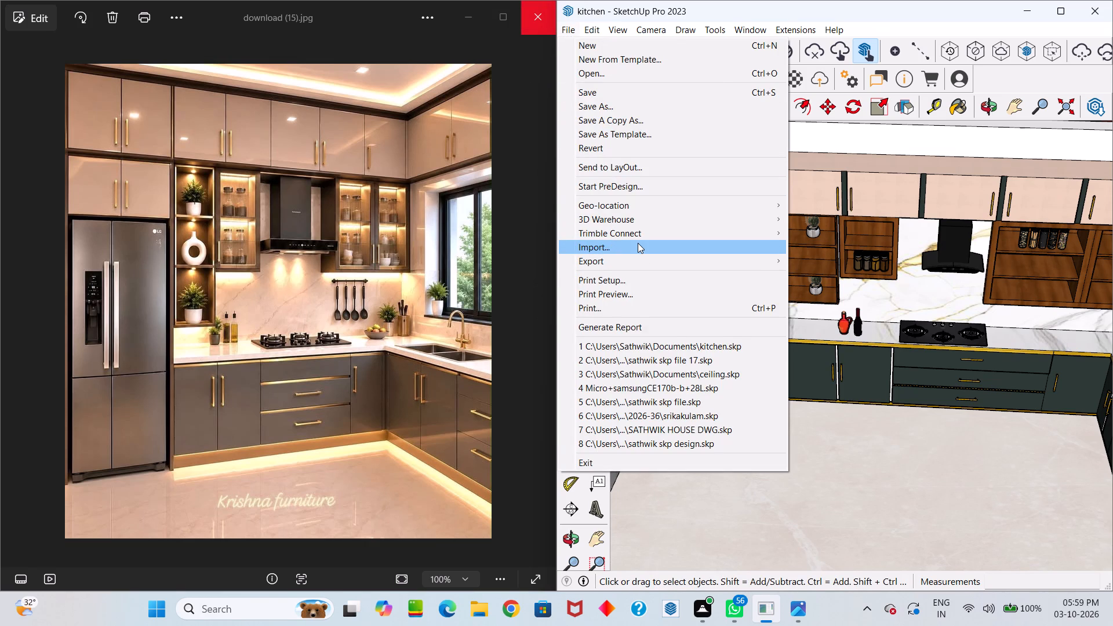
click(755, 215)
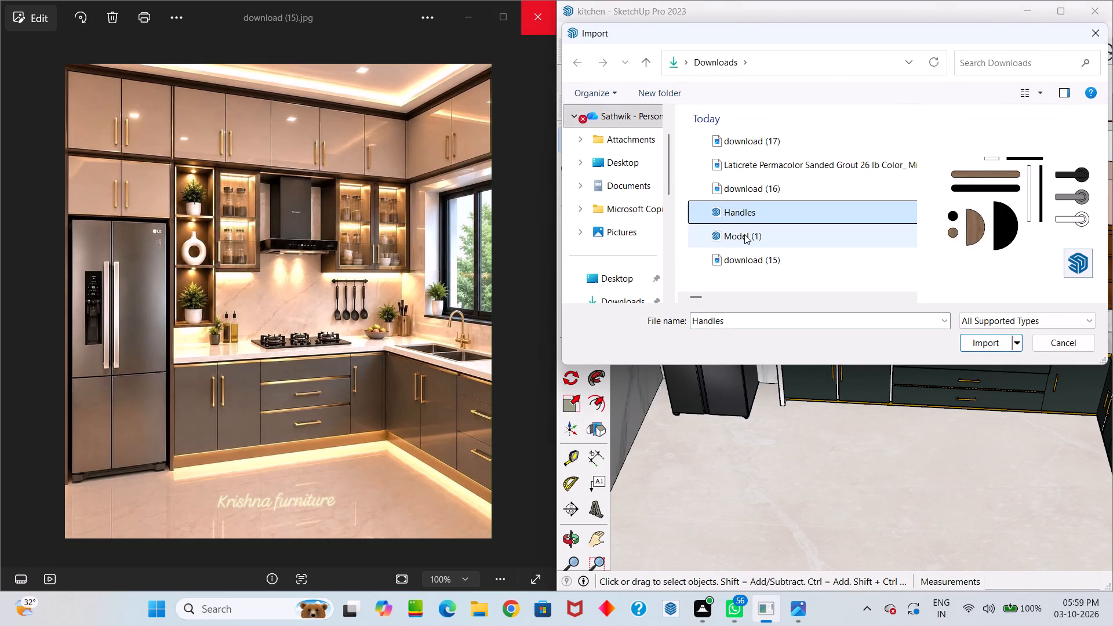
click(742, 237)
scroll(741, 251, down, 1)
click(747, 214)
scroll(747, 214, down, 3)
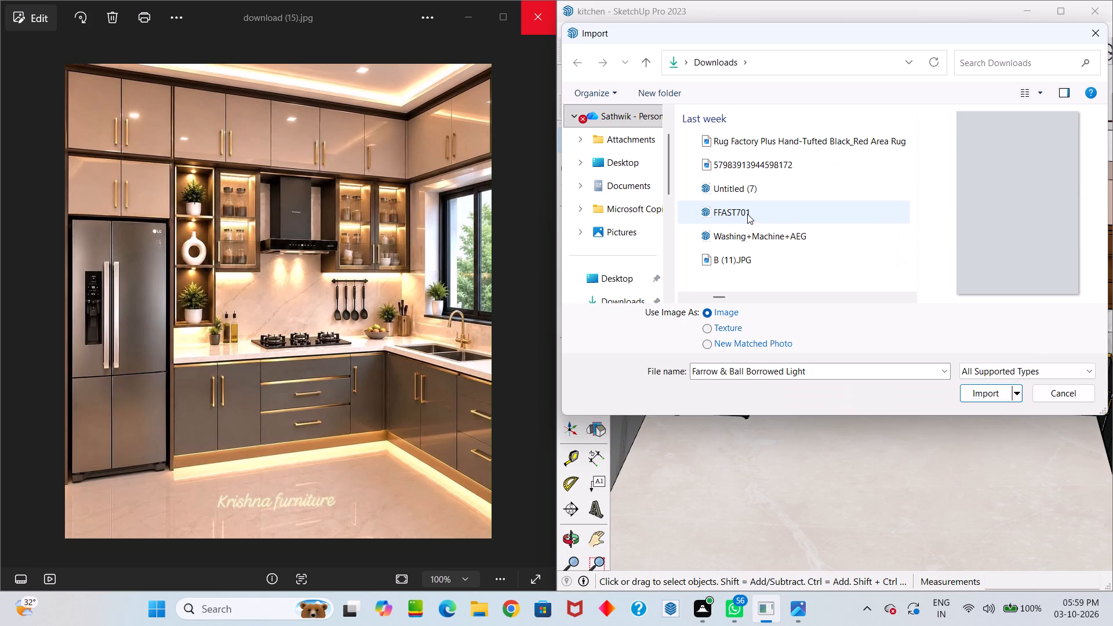
click(739, 216)
click(739, 232)
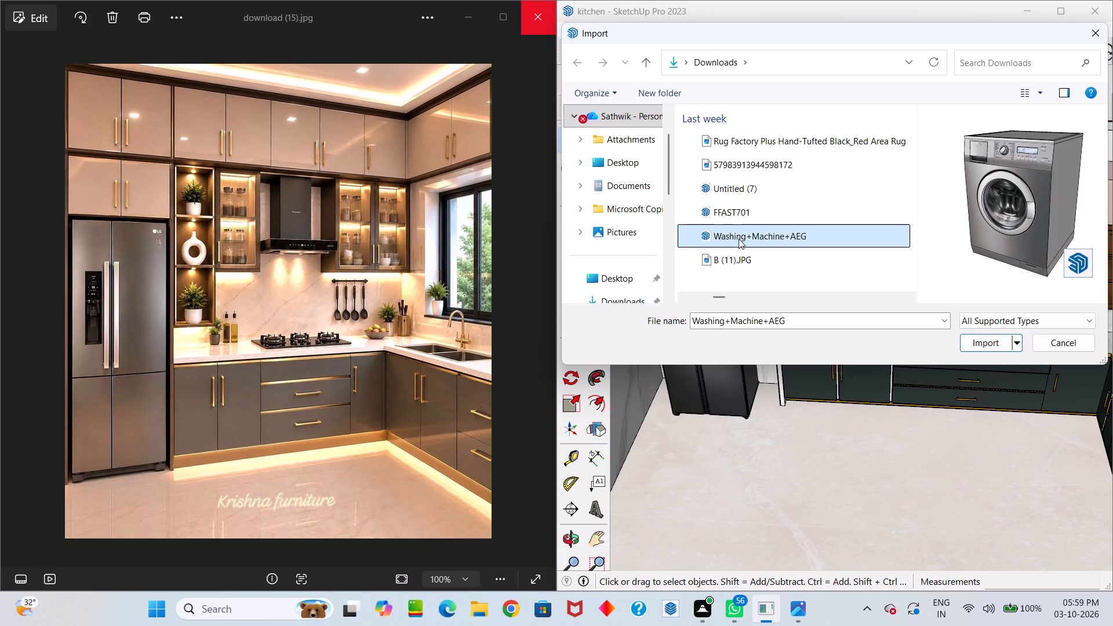
scroll(739, 239, down, 1)
click(739, 239)
click(738, 248)
scroll(738, 249, down, 3)
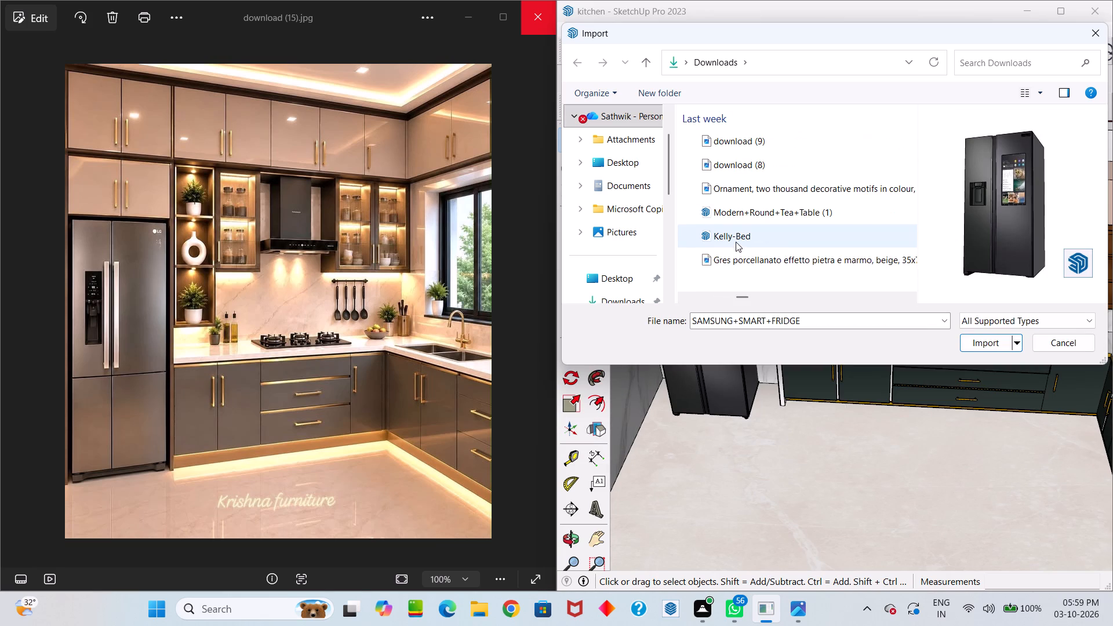
scroll(738, 253, down, 1)
click(747, 171)
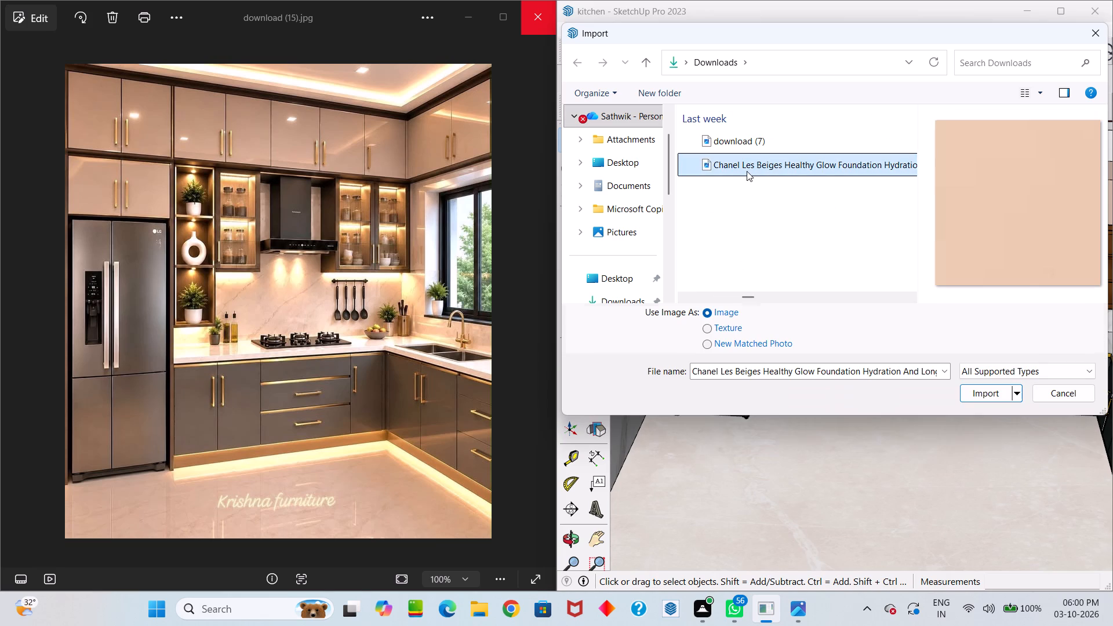
scroll(747, 171, down, 2)
Preview the older decor models in Downloads, including Flower+Vase, PLANTS, CocoNoirPerfume and Decoração+Banheiro.
click(843, 140)
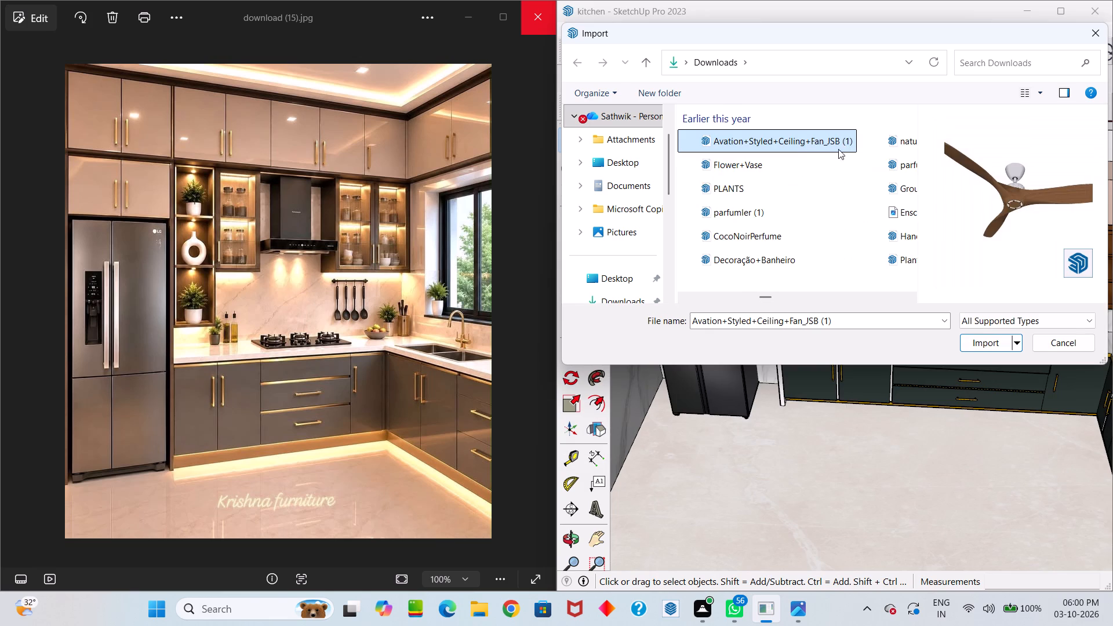
click(778, 159)
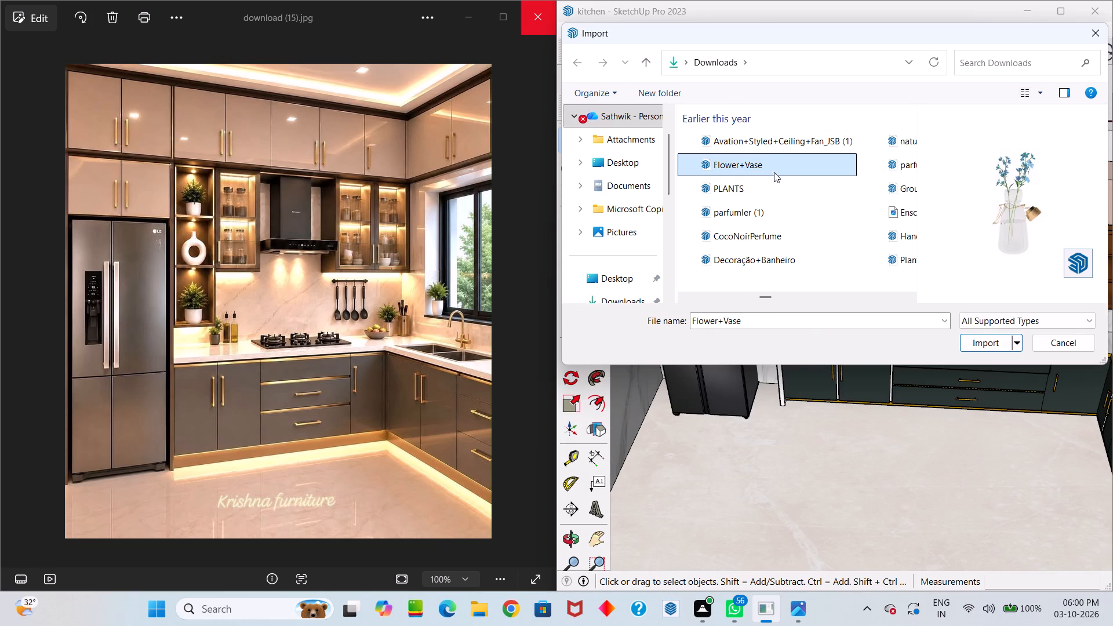
click(770, 185)
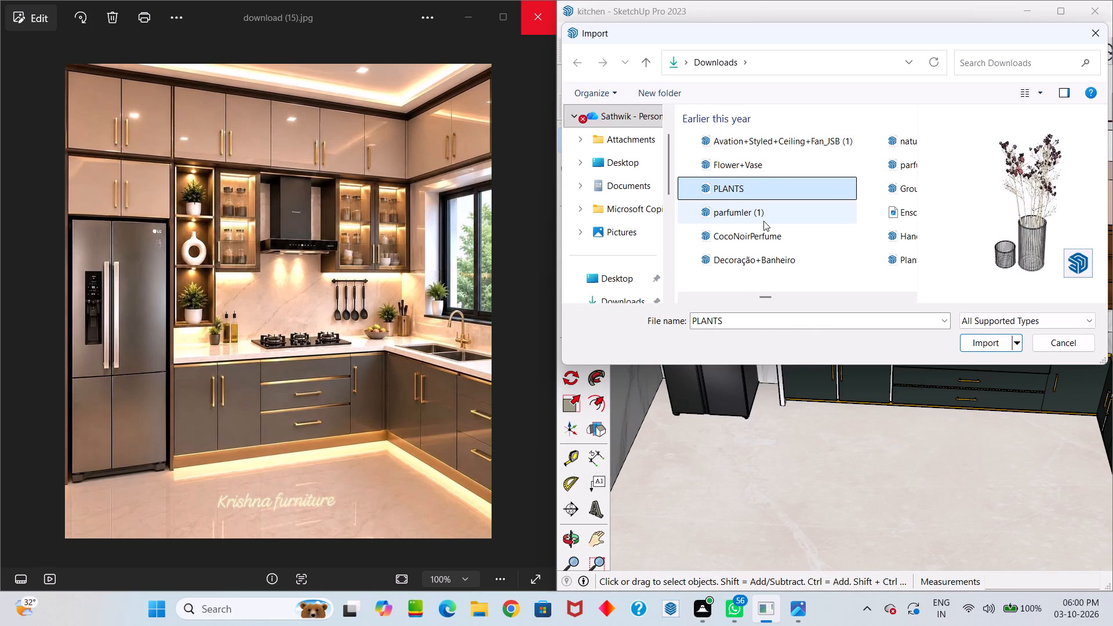
click(763, 221)
click(755, 228)
click(757, 244)
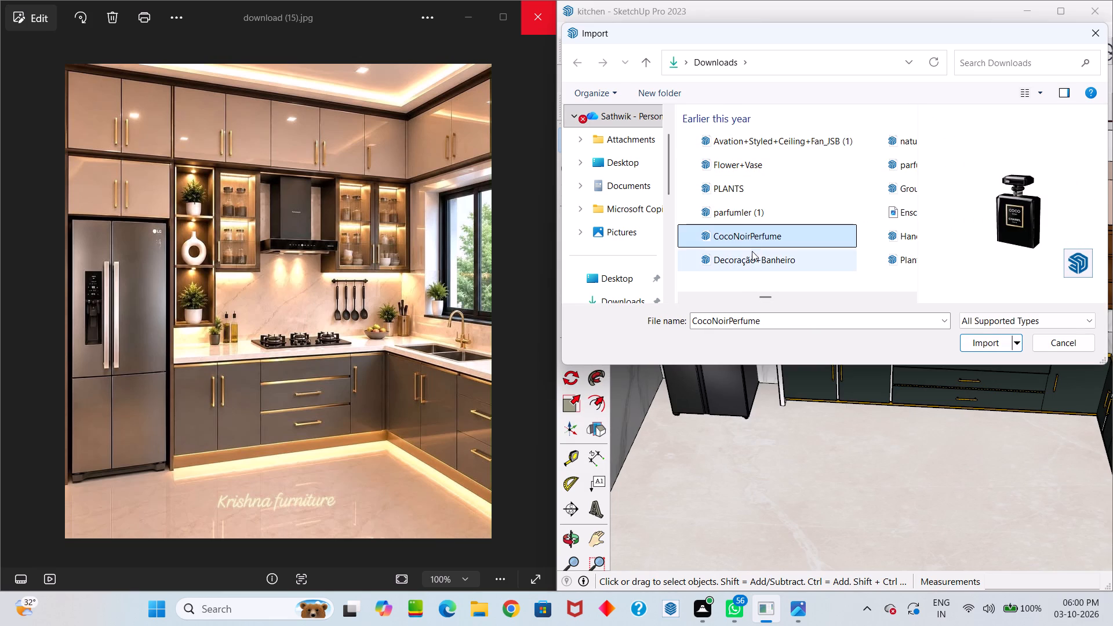
click(752, 254)
scroll(763, 232, down, 3)
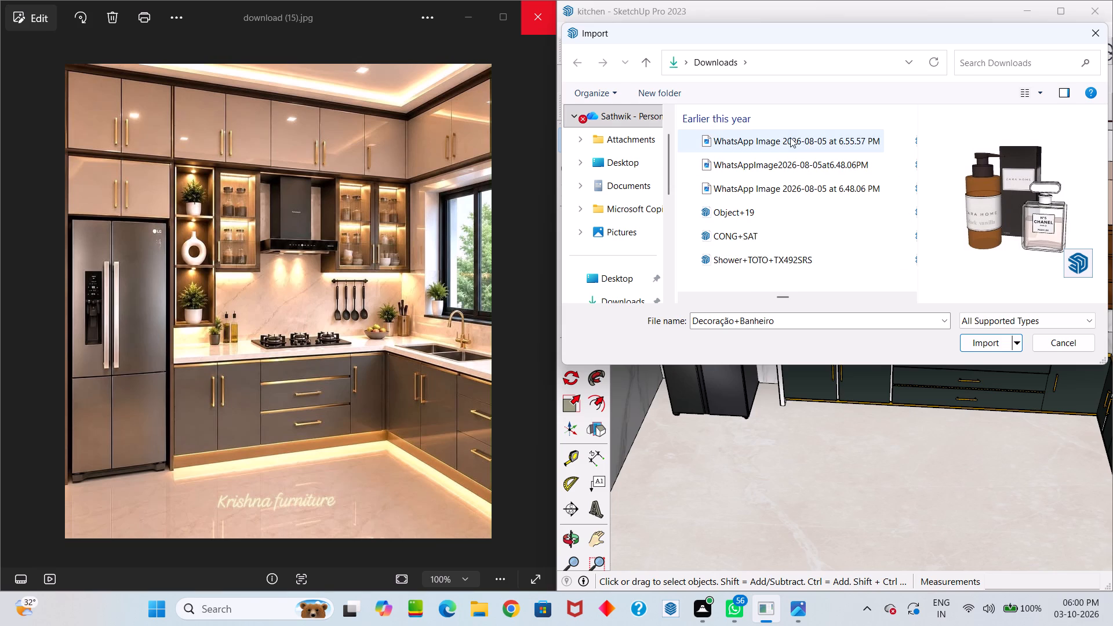
Preview further Downloads models, from Object+19 and the shower to the window, air conditioner and sofa, for kitchen items.
click(790, 137)
click(765, 202)
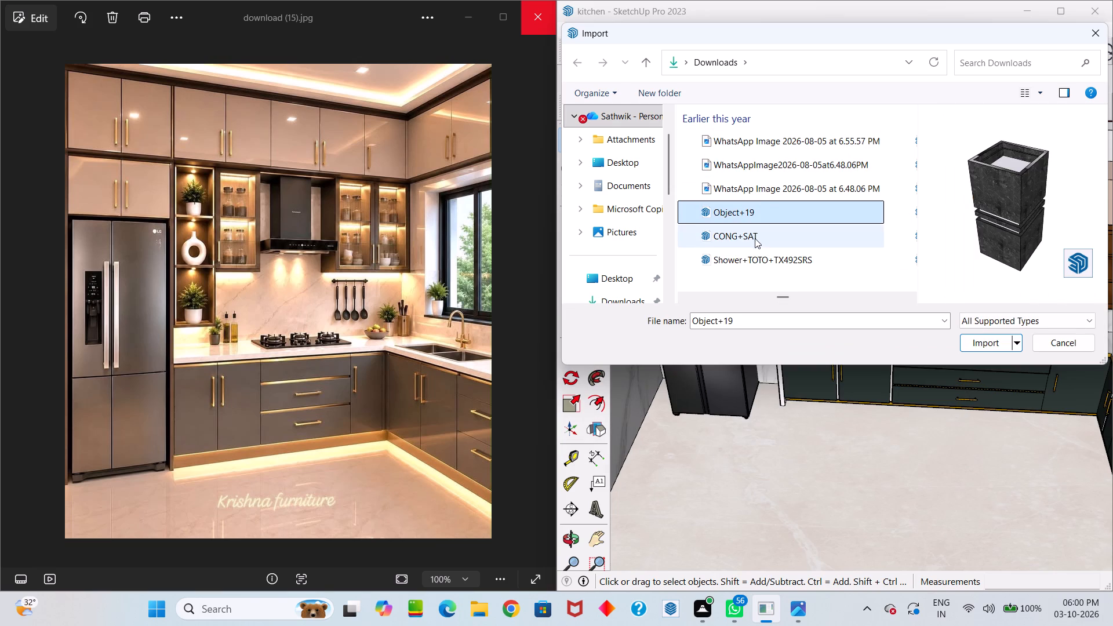
click(755, 238)
click(755, 254)
scroll(762, 234, down, 2)
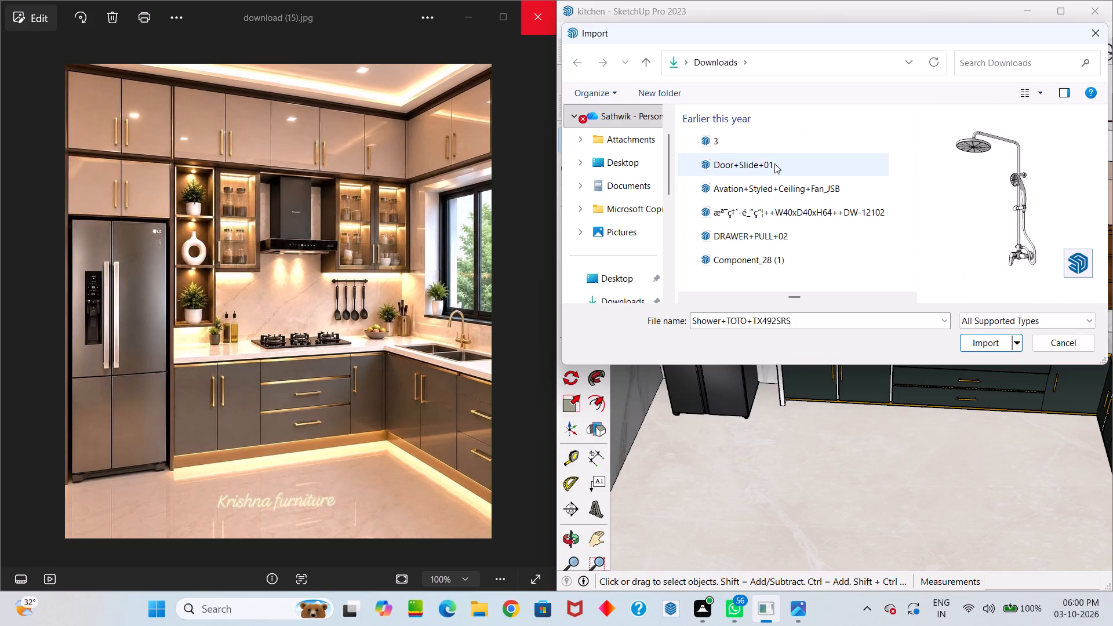
click(774, 163)
click(763, 188)
click(761, 216)
click(760, 243)
click(758, 254)
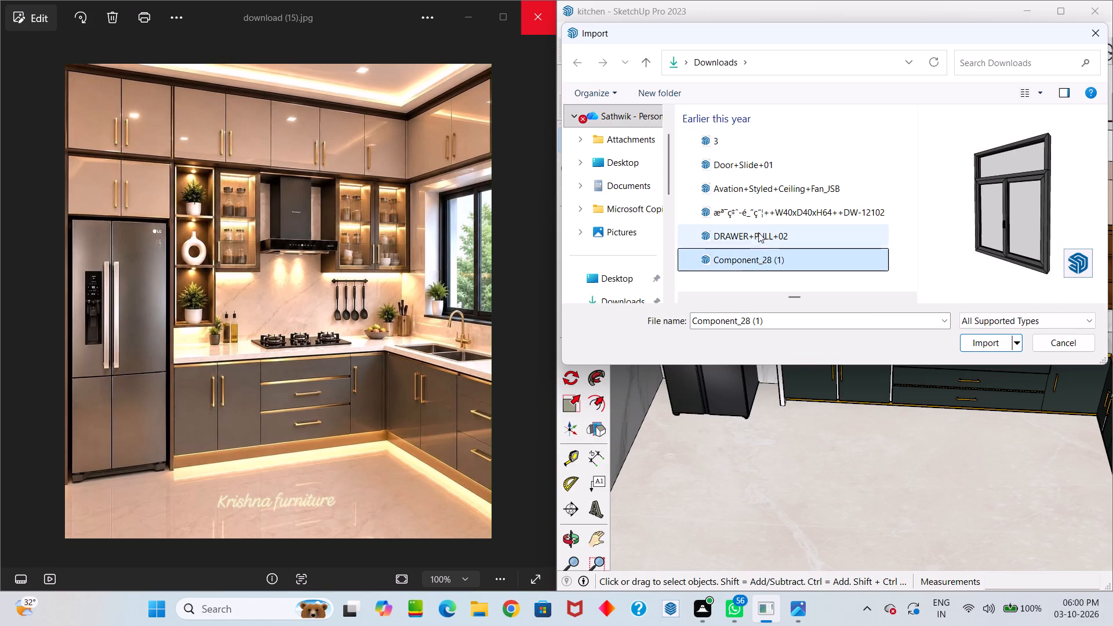
scroll(759, 232, down, 1)
click(754, 206)
click(756, 188)
click(757, 159)
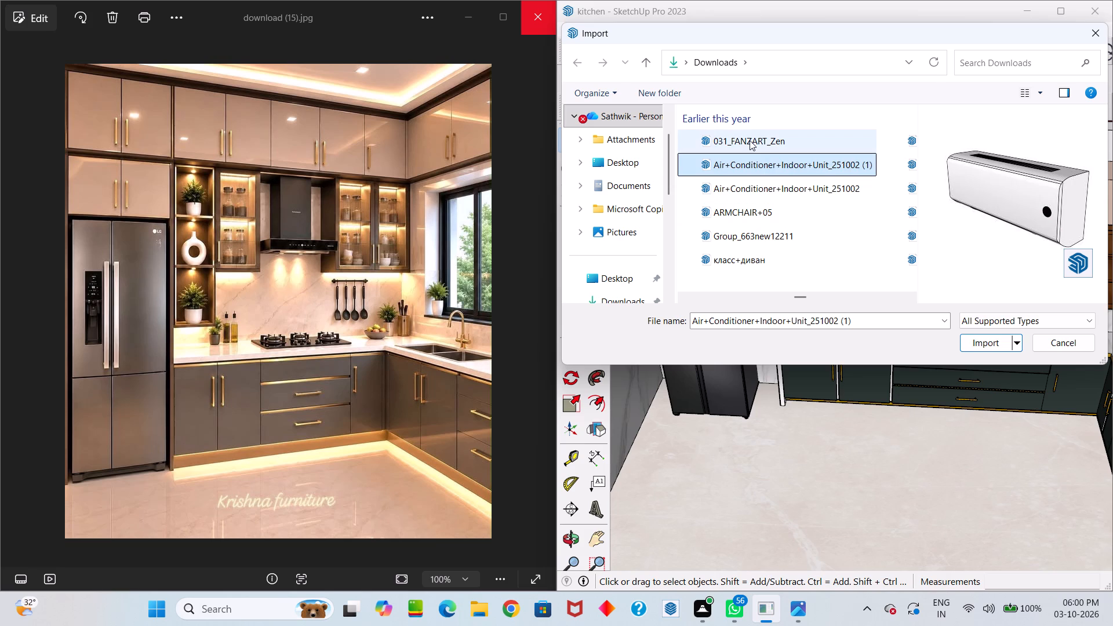
click(750, 140)
click(742, 268)
scroll(749, 254, down, 1)
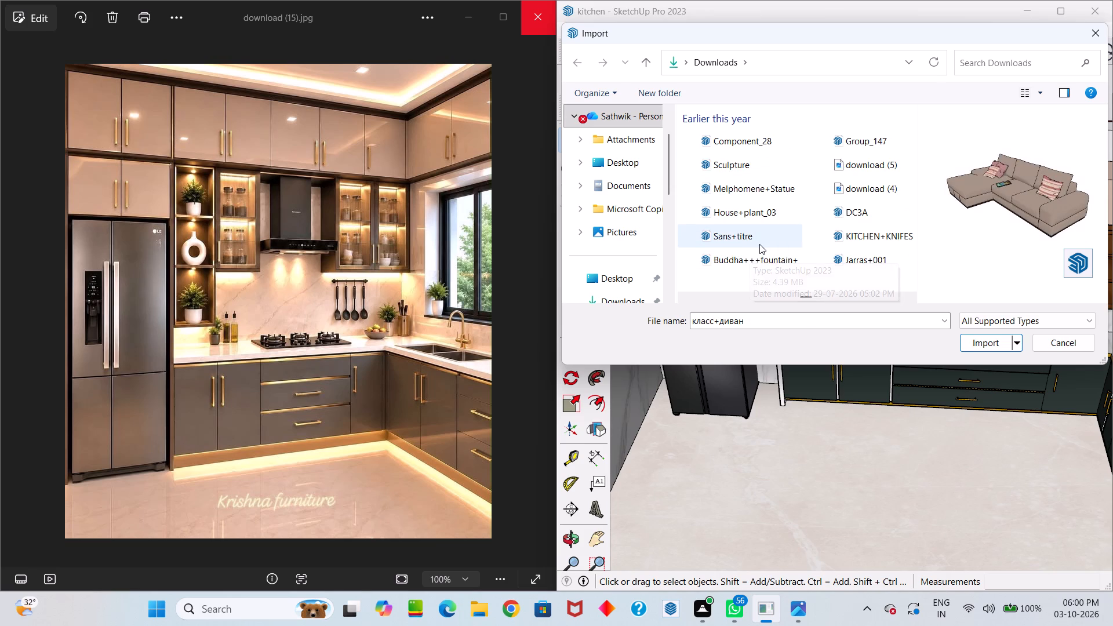
Compare the previews of the plant, jar, knife set, pitcher and appliance models, including DC3A, KITCHEN+KNIFES and Jarras+001.
click(761, 241)
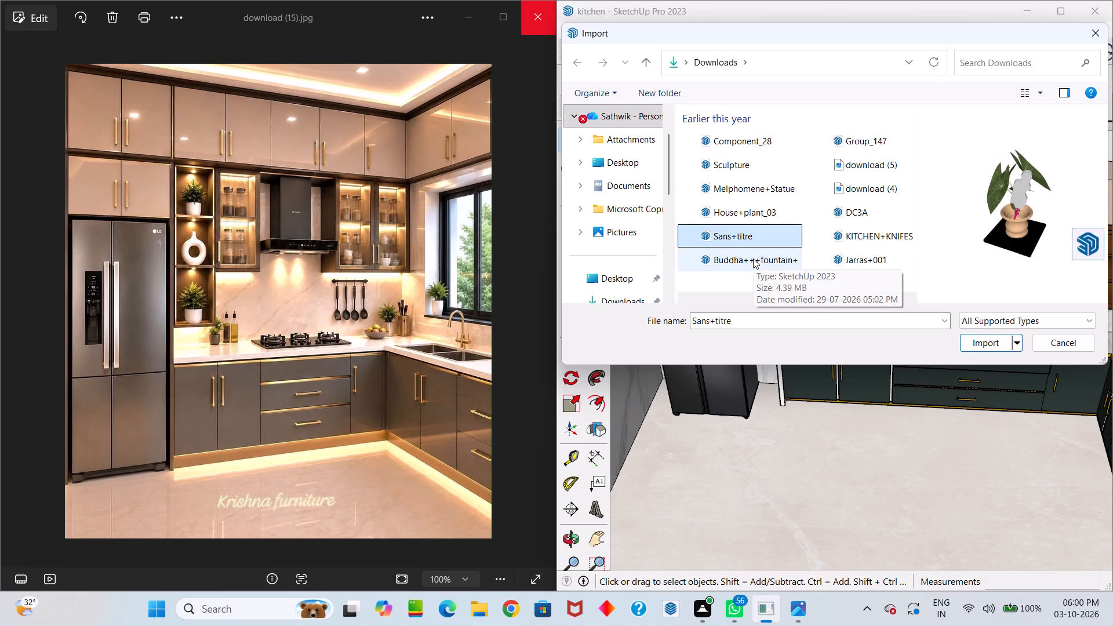
click(753, 259)
middle_drag(942, 225, 867, 249)
click(827, 147)
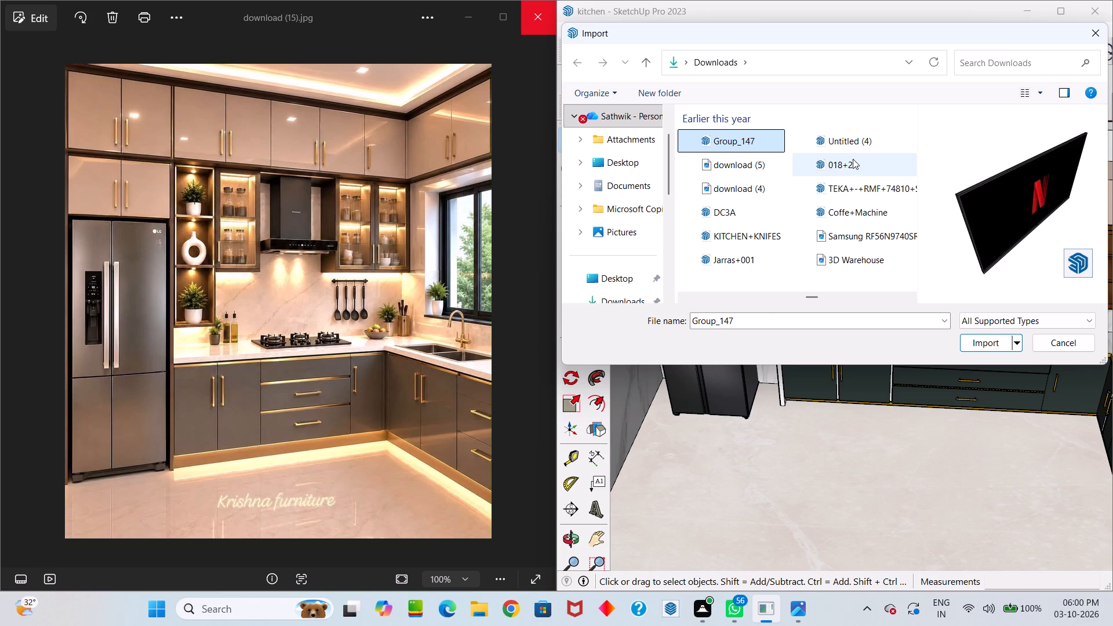
click(762, 163)
click(751, 191)
click(735, 214)
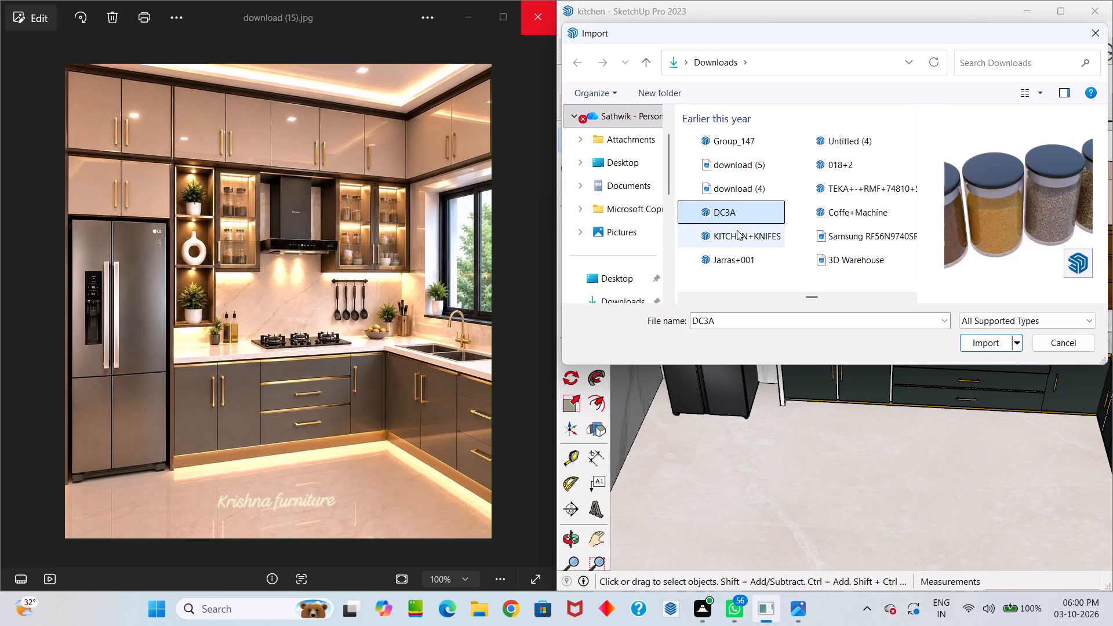
click(737, 230)
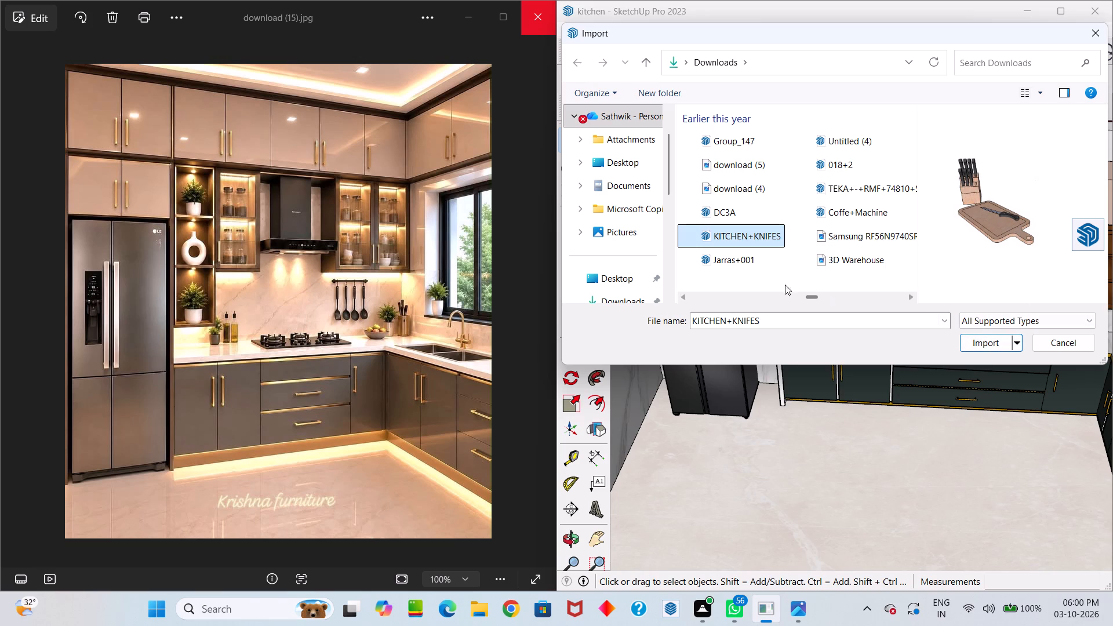
click(722, 259)
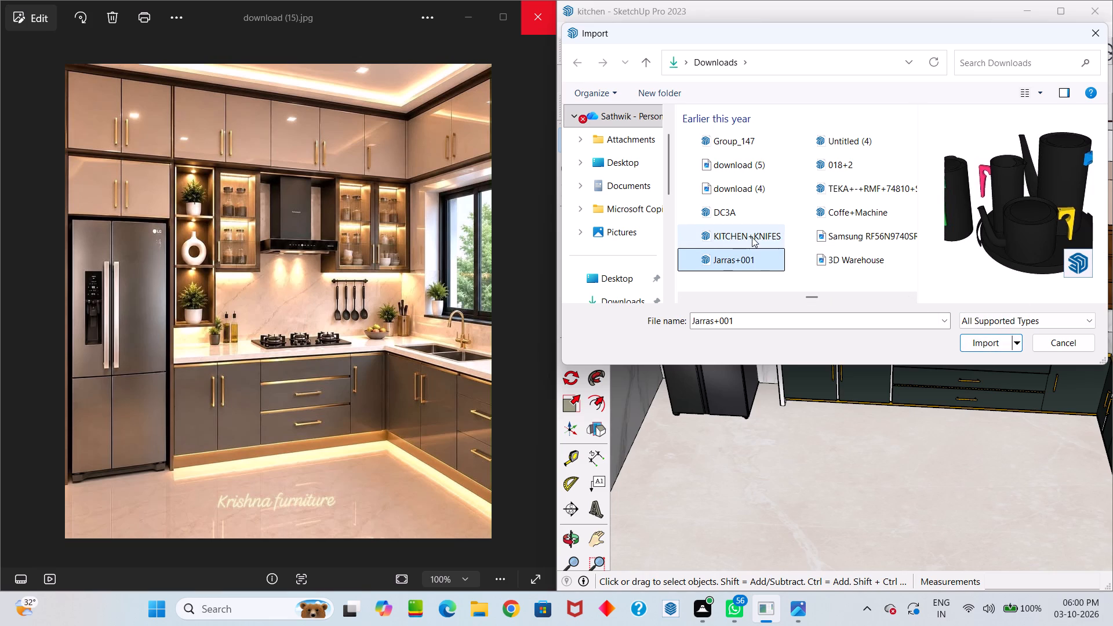
click(752, 237)
click(858, 170)
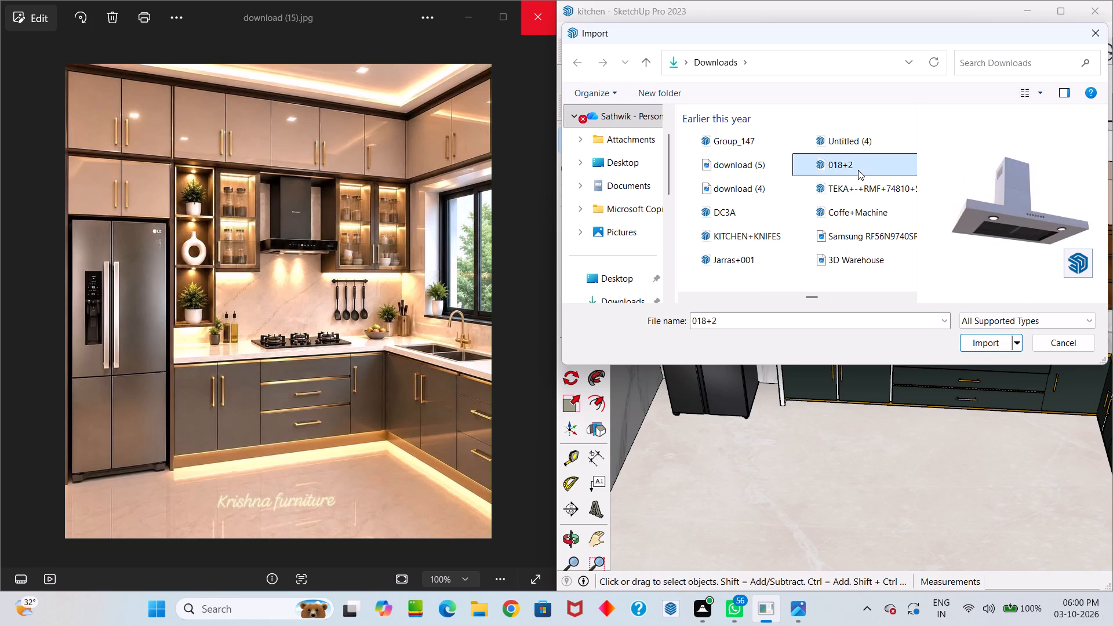
click(798, 190)
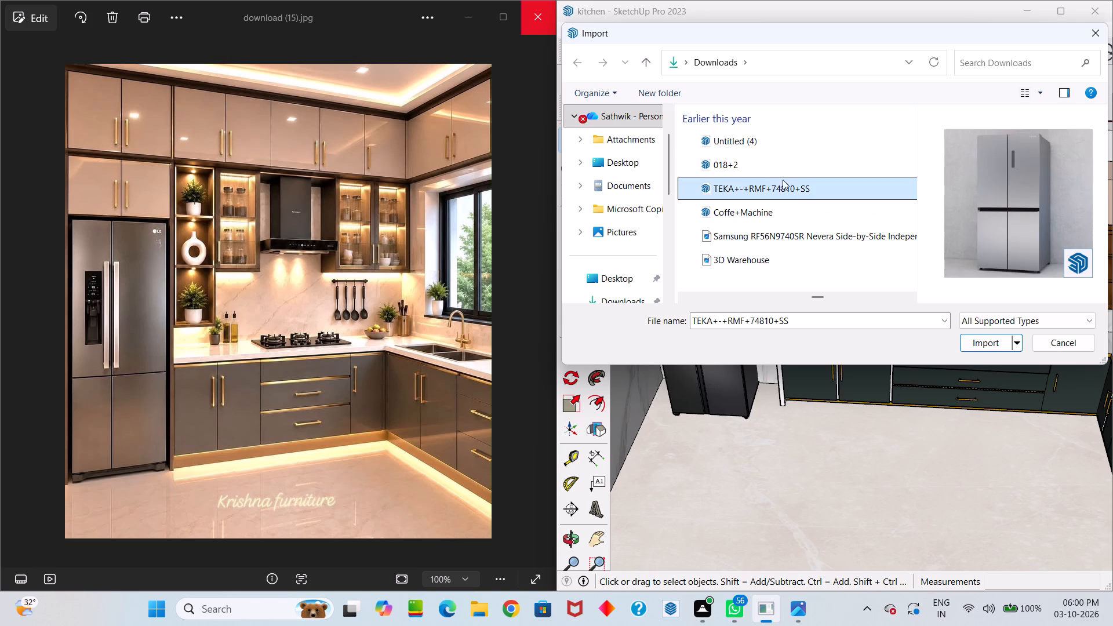
scroll(758, 156, up, 3)
scroll(759, 194, down, 1)
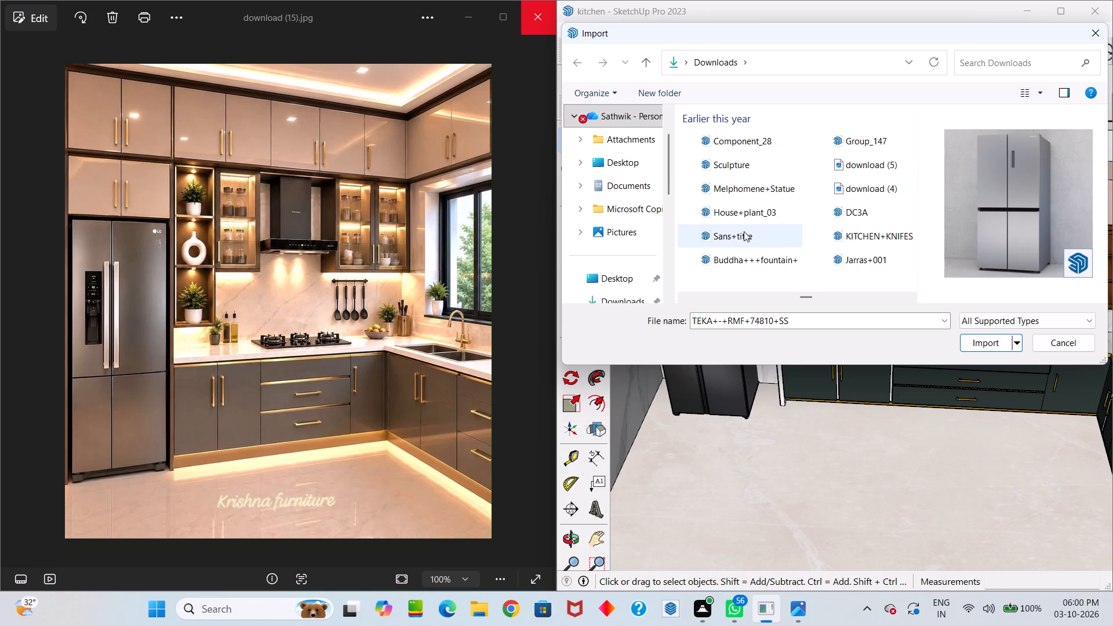
scroll(743, 232, down, 1)
Import the KITCHEN+KNIFES model from Downloads and place it on the back countertop between the cooktop and the corner.
click(741, 241)
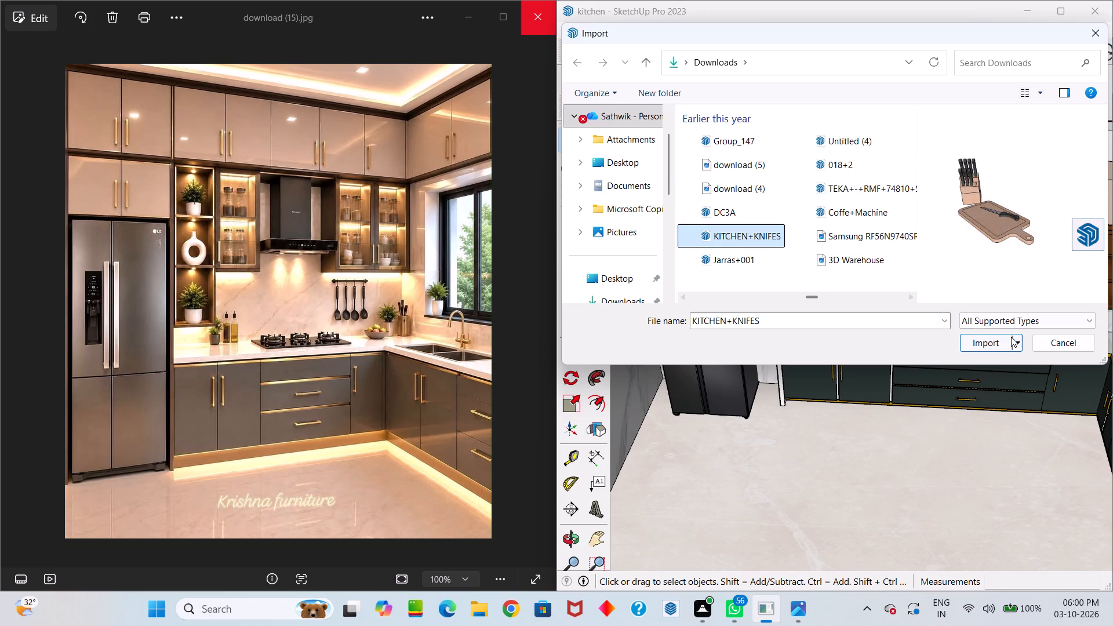
click(1001, 344)
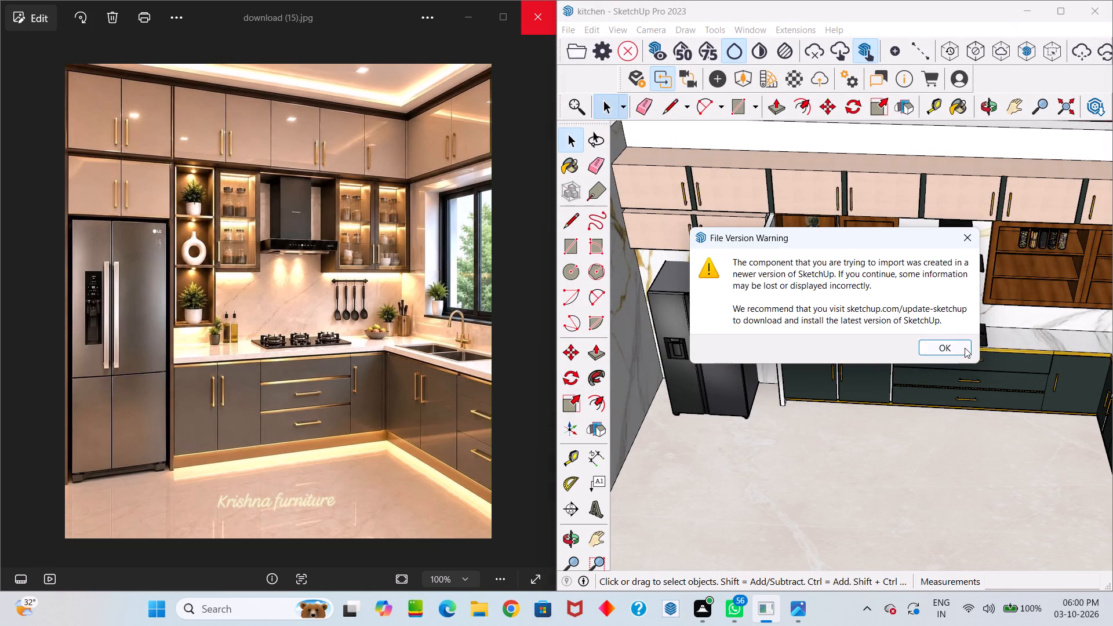
click(958, 343)
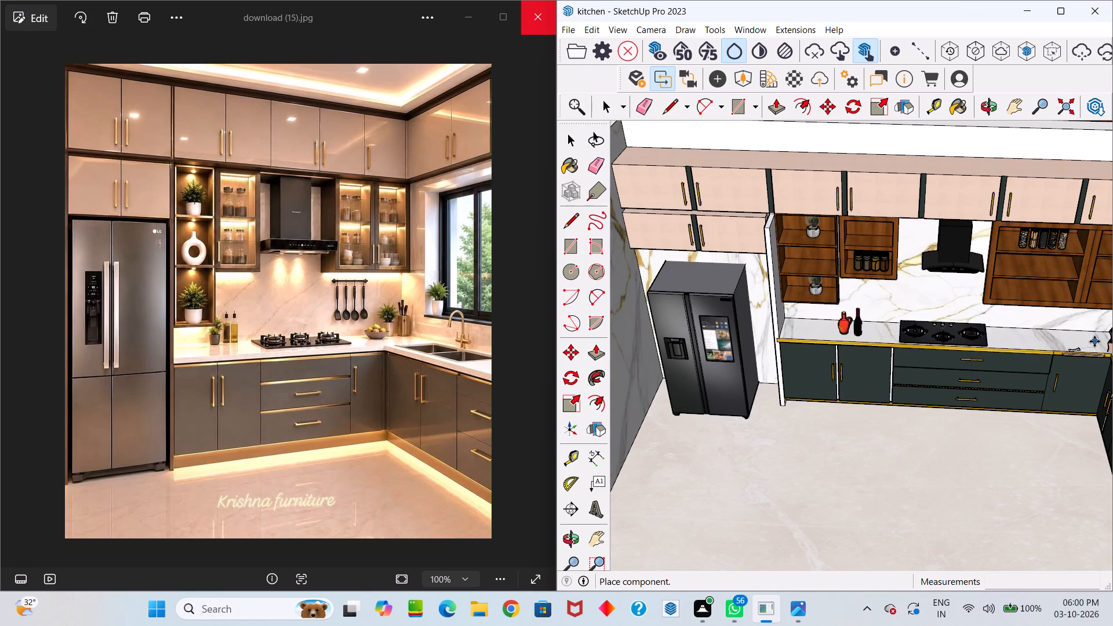
scroll(1094, 341, up, 8)
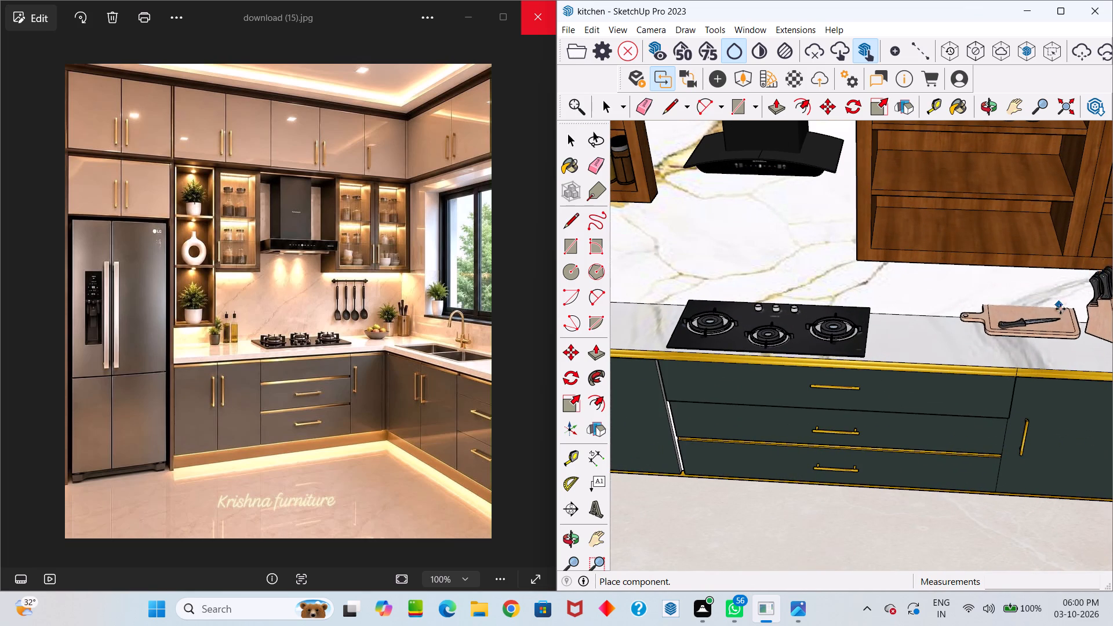
click(1063, 305)
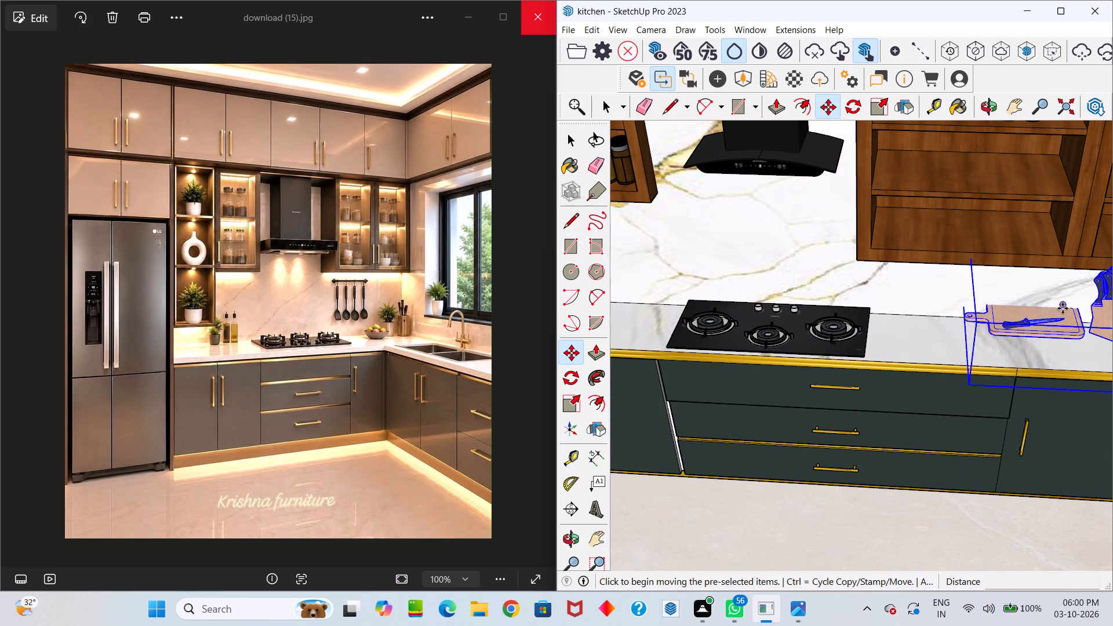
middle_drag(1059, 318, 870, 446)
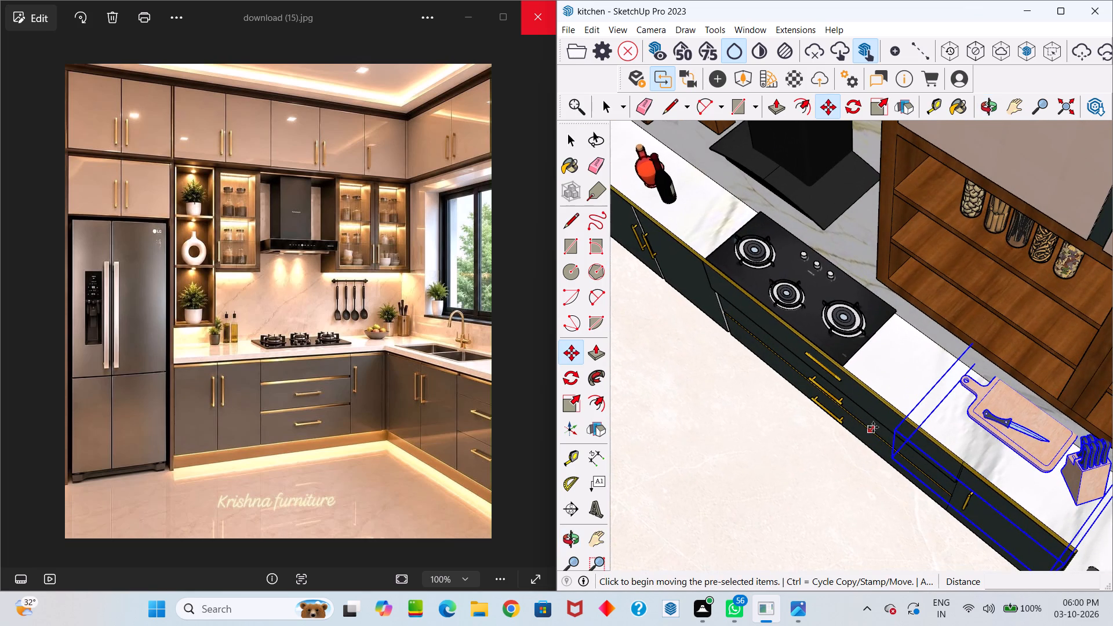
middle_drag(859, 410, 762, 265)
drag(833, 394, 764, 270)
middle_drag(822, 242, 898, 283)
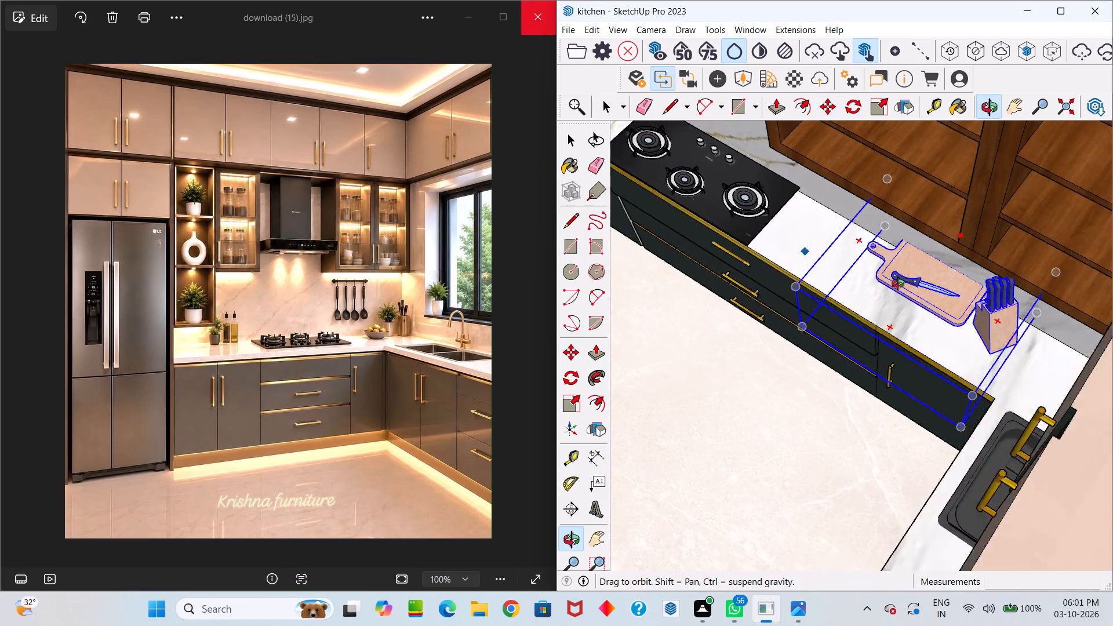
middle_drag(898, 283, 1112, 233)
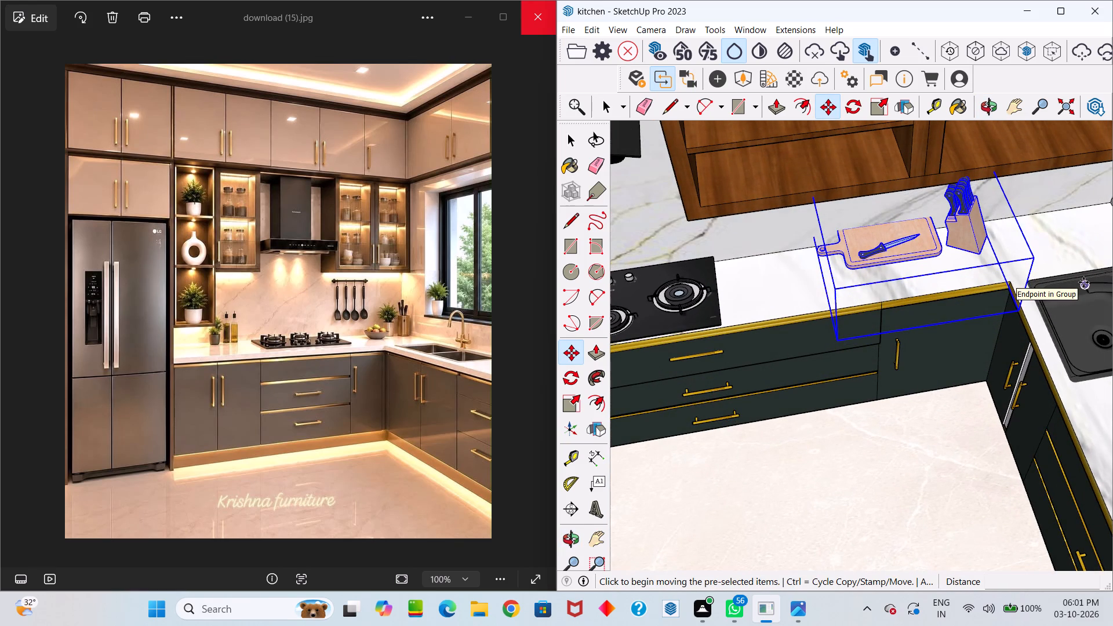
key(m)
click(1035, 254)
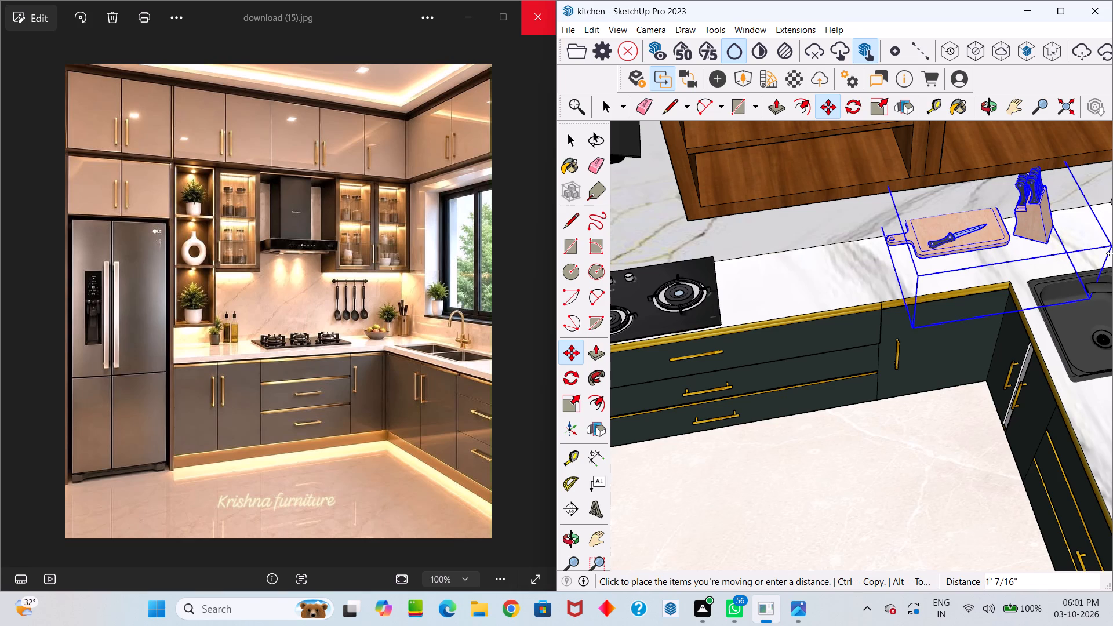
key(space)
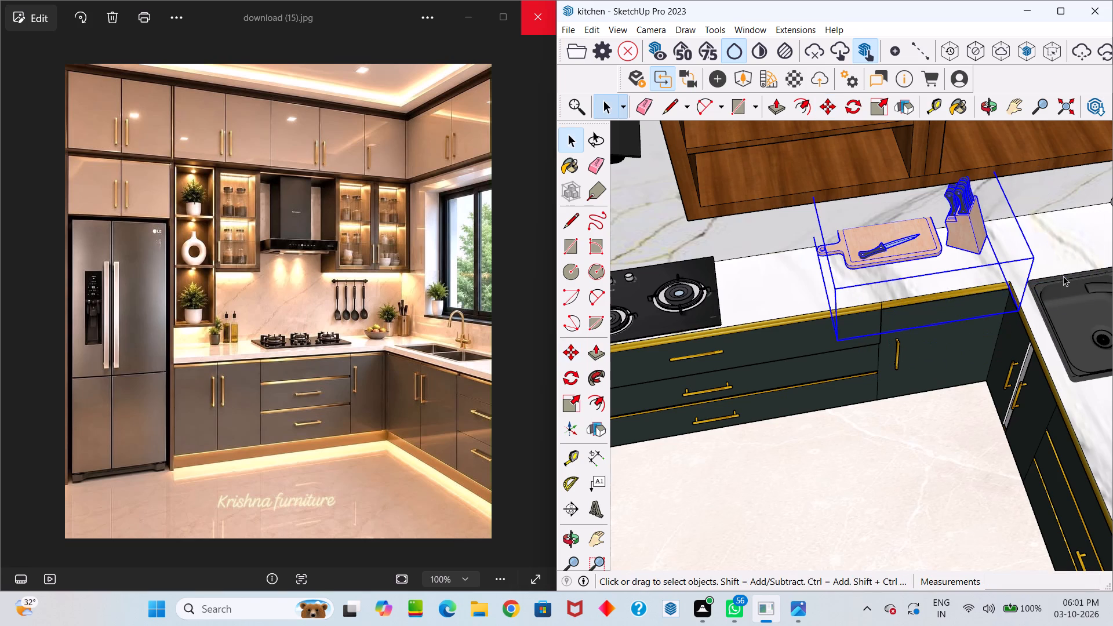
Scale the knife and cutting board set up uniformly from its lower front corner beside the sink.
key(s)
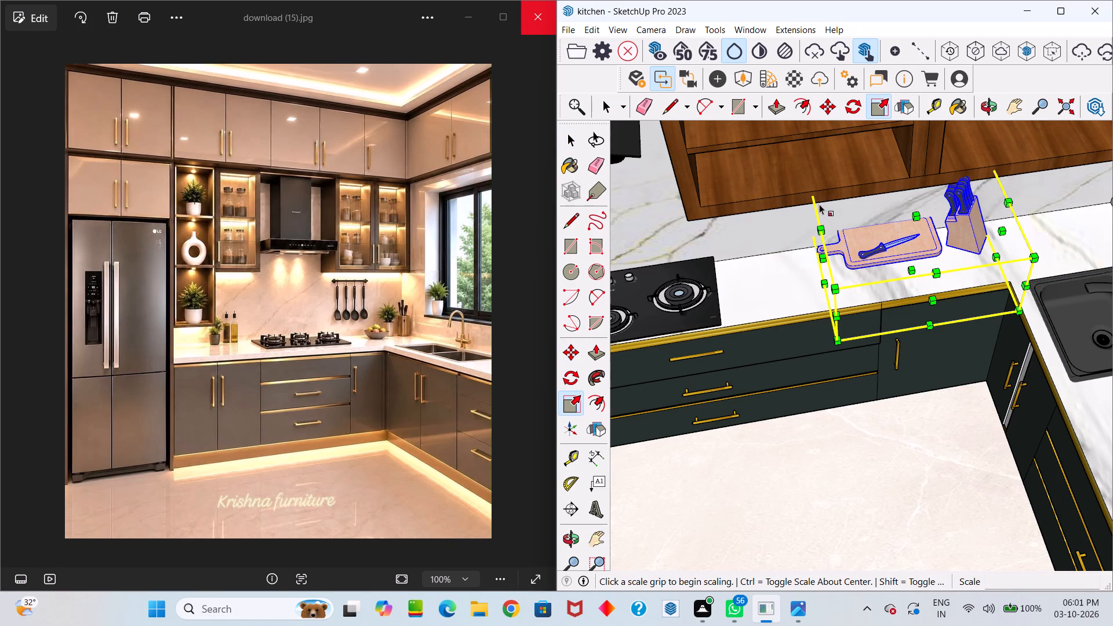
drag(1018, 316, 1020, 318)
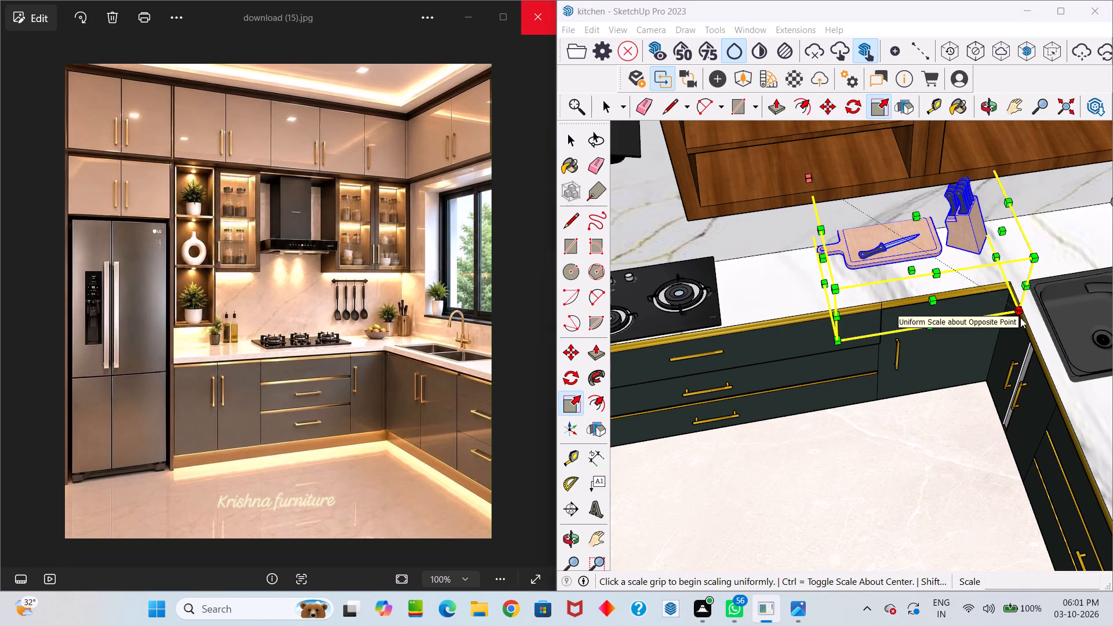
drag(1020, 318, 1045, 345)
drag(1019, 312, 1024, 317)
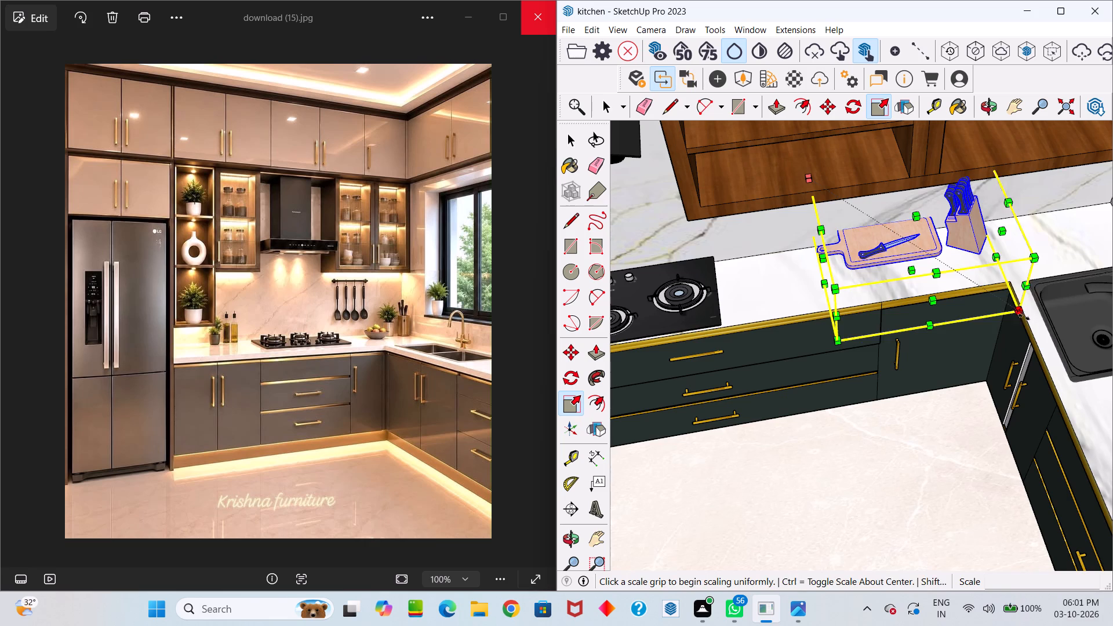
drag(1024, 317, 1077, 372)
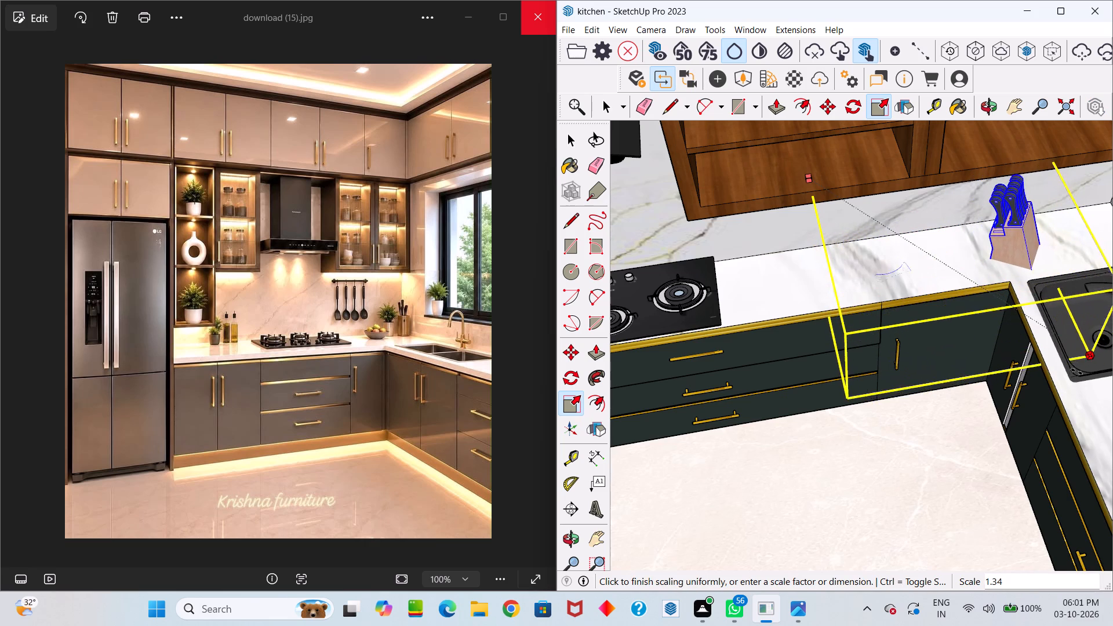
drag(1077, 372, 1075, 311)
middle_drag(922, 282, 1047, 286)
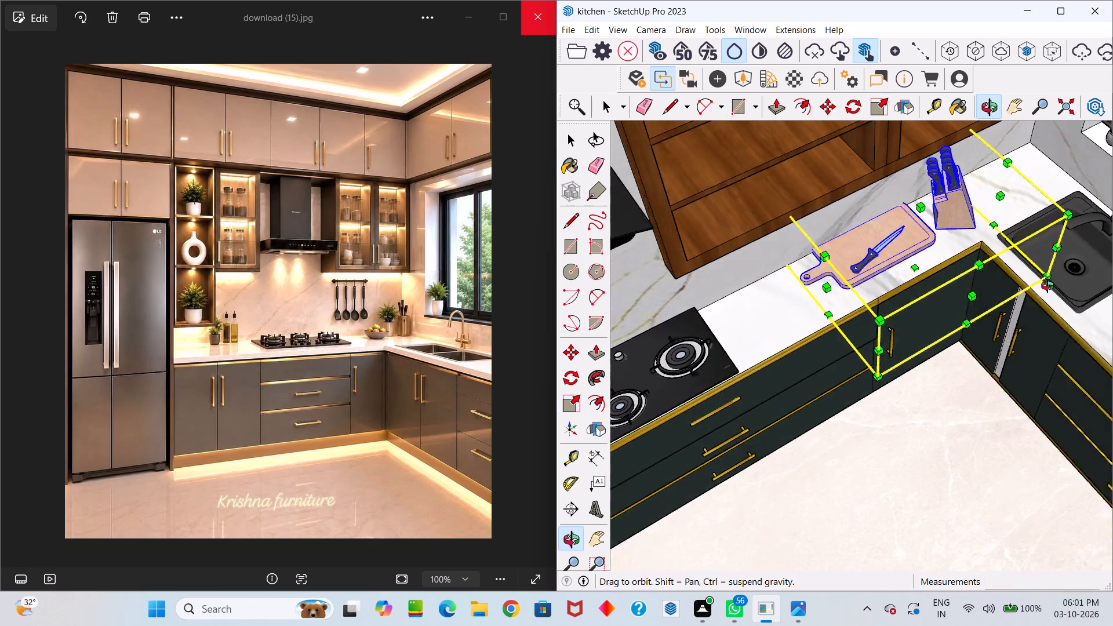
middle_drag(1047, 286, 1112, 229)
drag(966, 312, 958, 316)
Shift the knife set about 4 3/8" towards the counter's front and shrink it uniformly to slightly under 0.55 scale.
key(m)
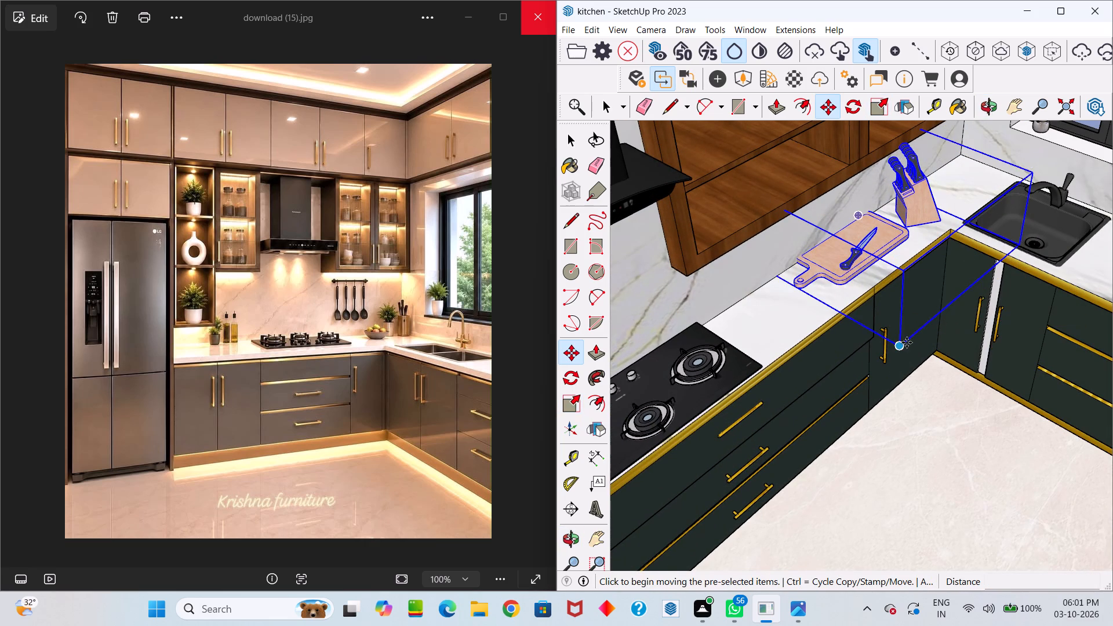
drag(907, 343, 925, 352)
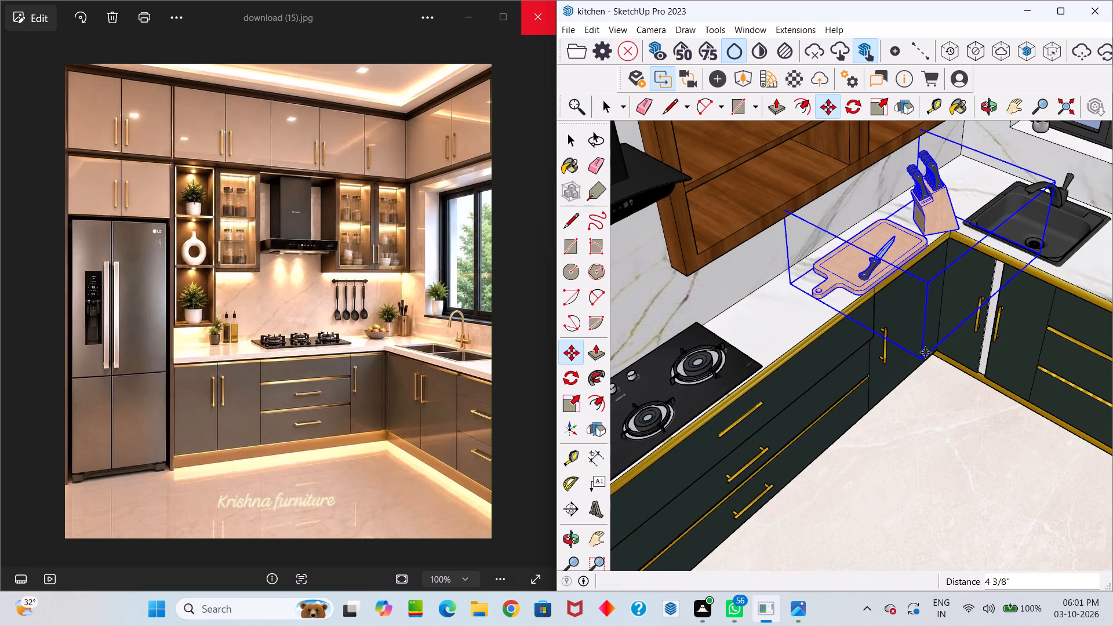
key(s)
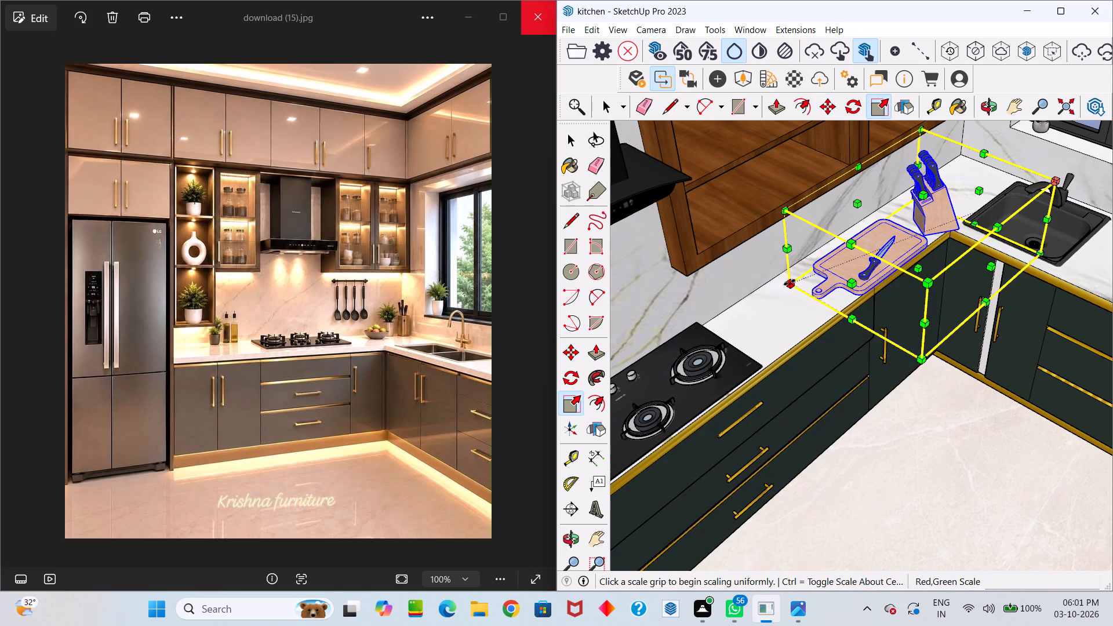
drag(793, 282, 896, 210)
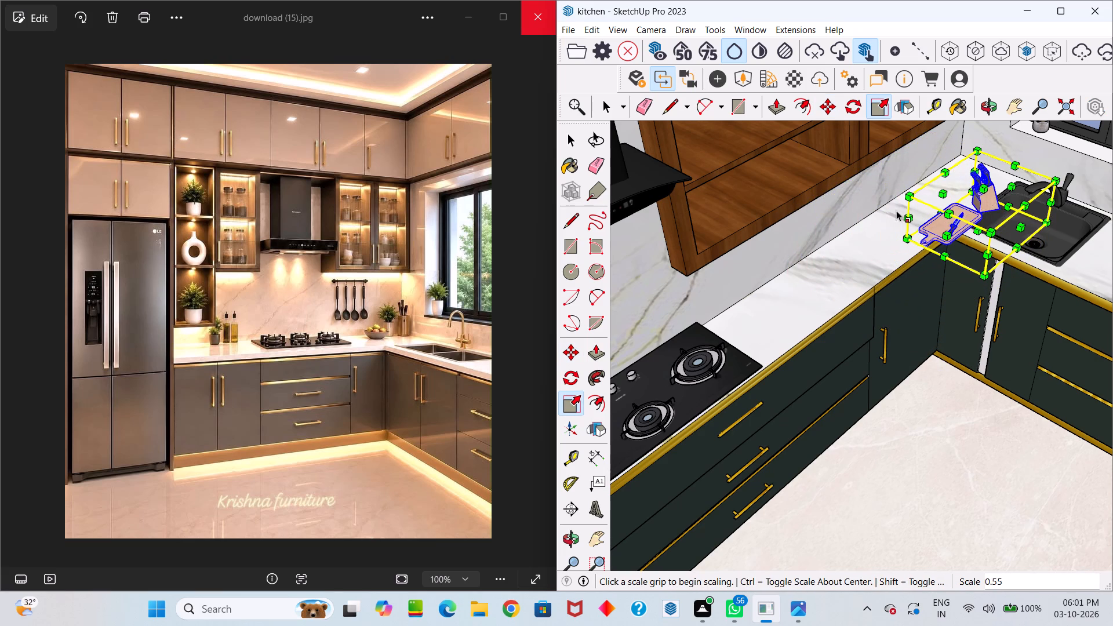
drag(1044, 224, 1031, 219)
key(space)
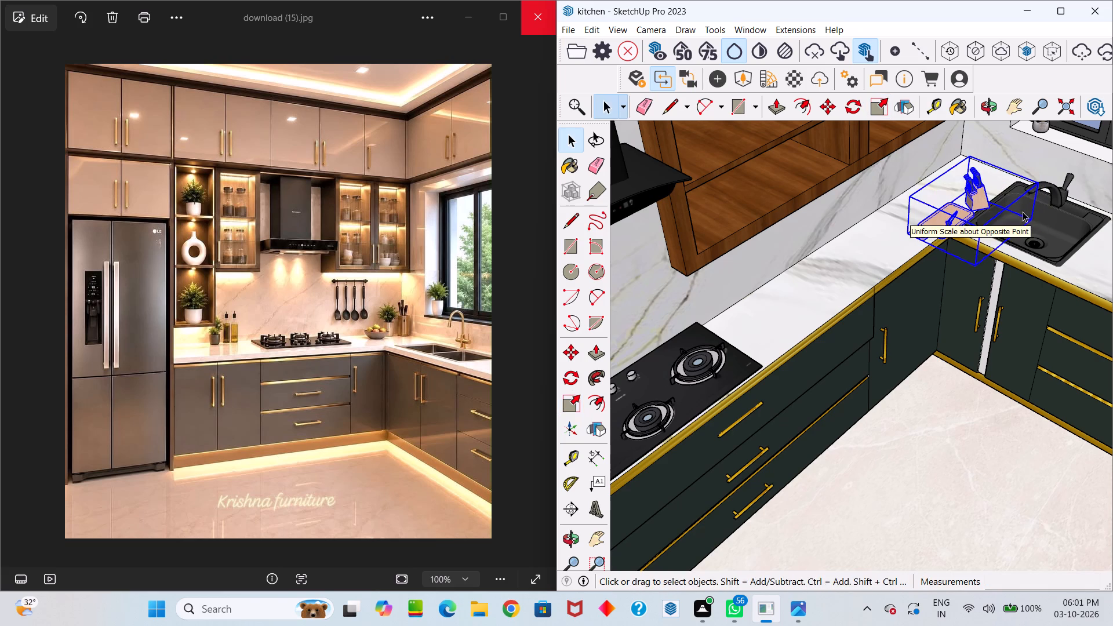
Move the reduced knife set onto the countertop corner between the back wall and the sink.
middle_drag(1021, 212, 856, 188)
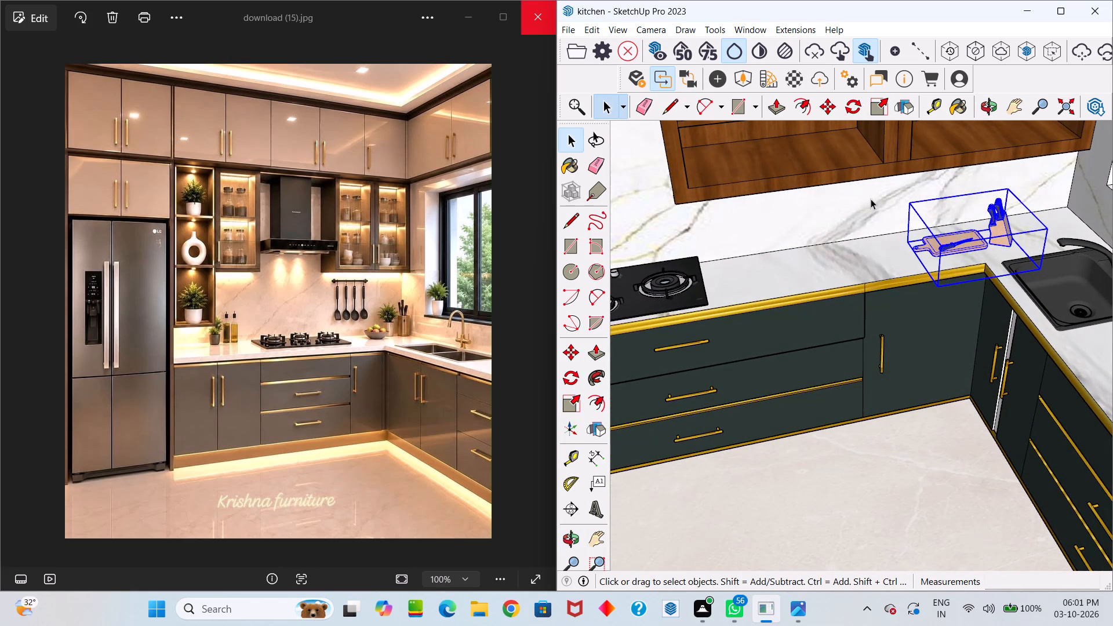
key(m)
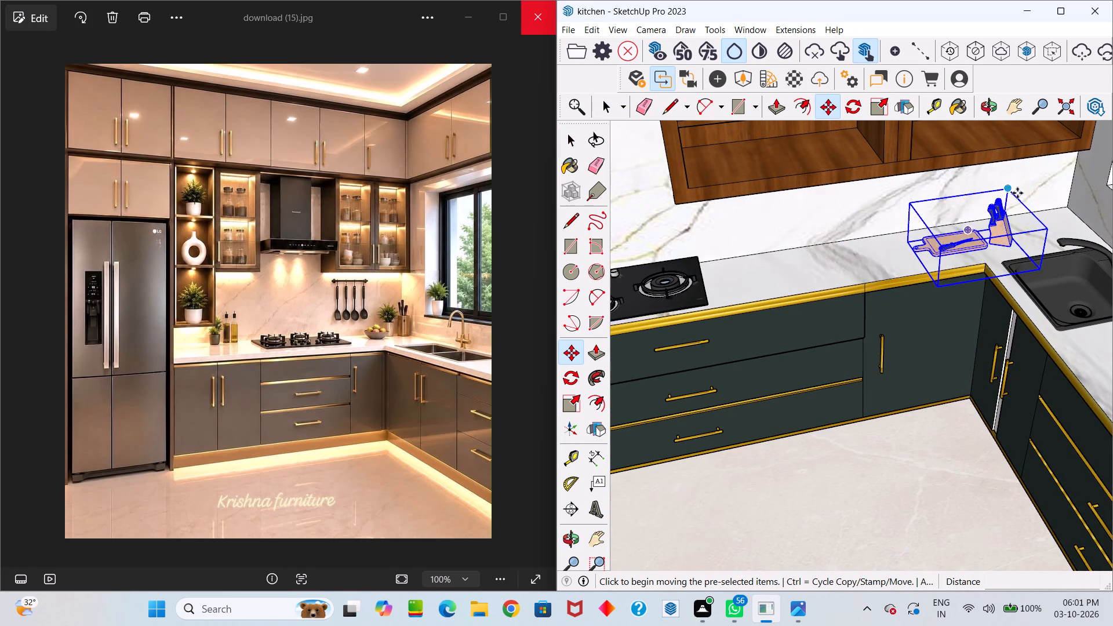
click(1043, 271)
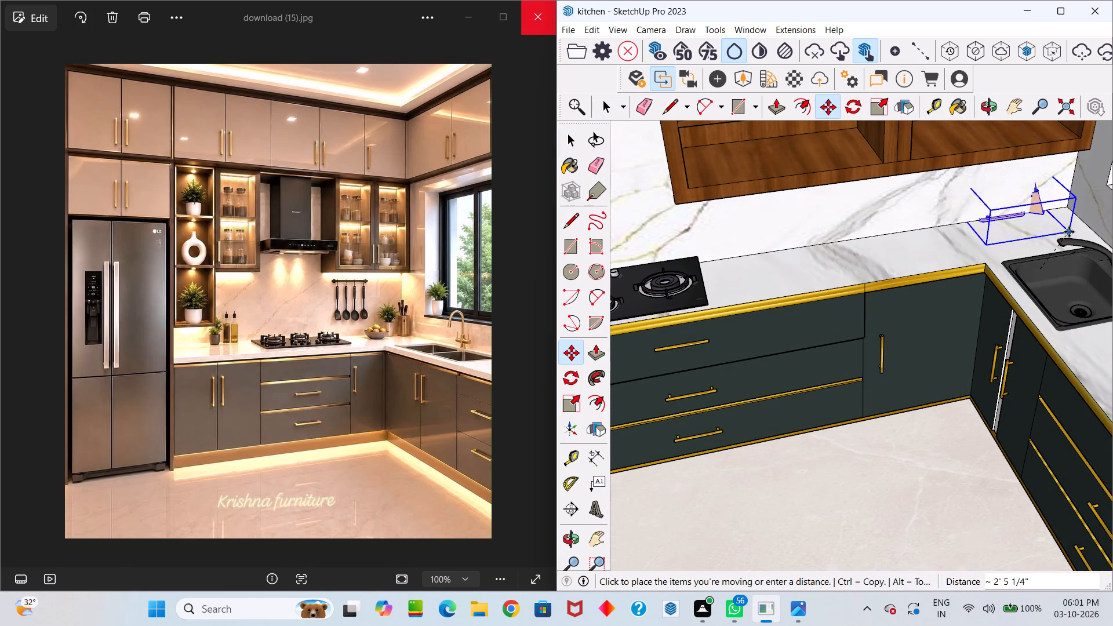
middle_drag(1089, 234, 952, 300)
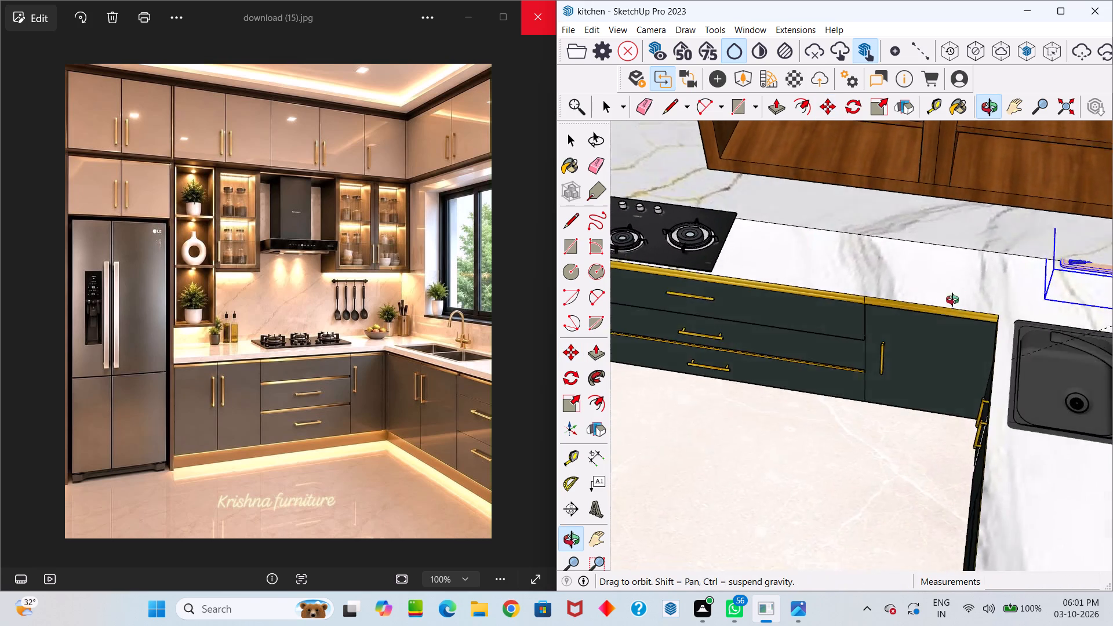
middle_drag(952, 300, 983, 460)
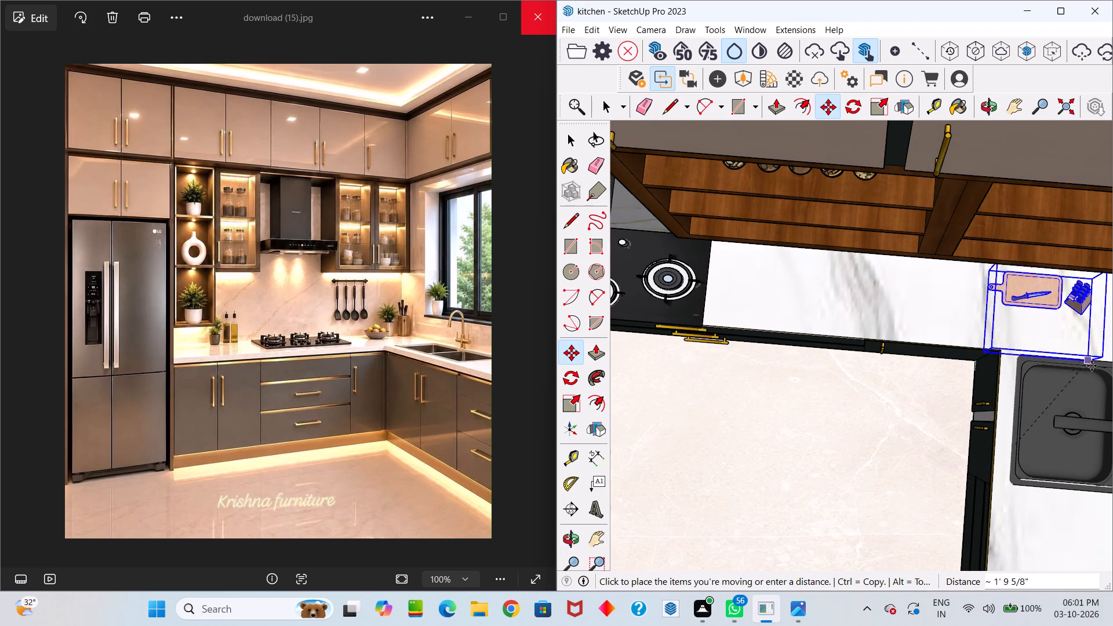
click(1112, 379)
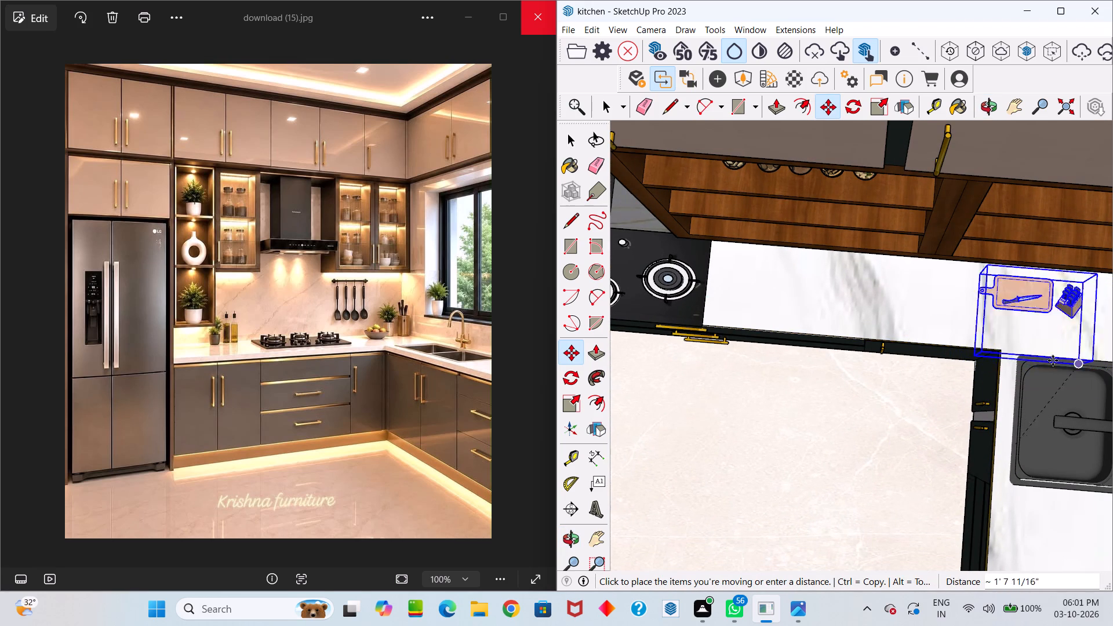
click(1111, 359)
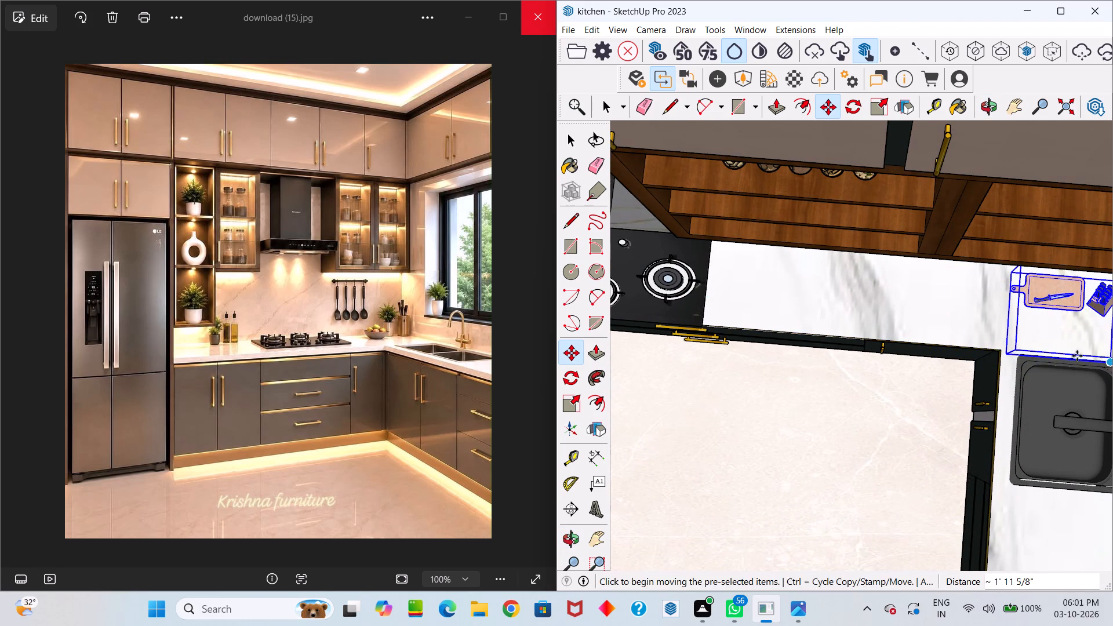
middle_drag(1018, 347, 1112, 203)
middle_drag(961, 298, 1112, 256)
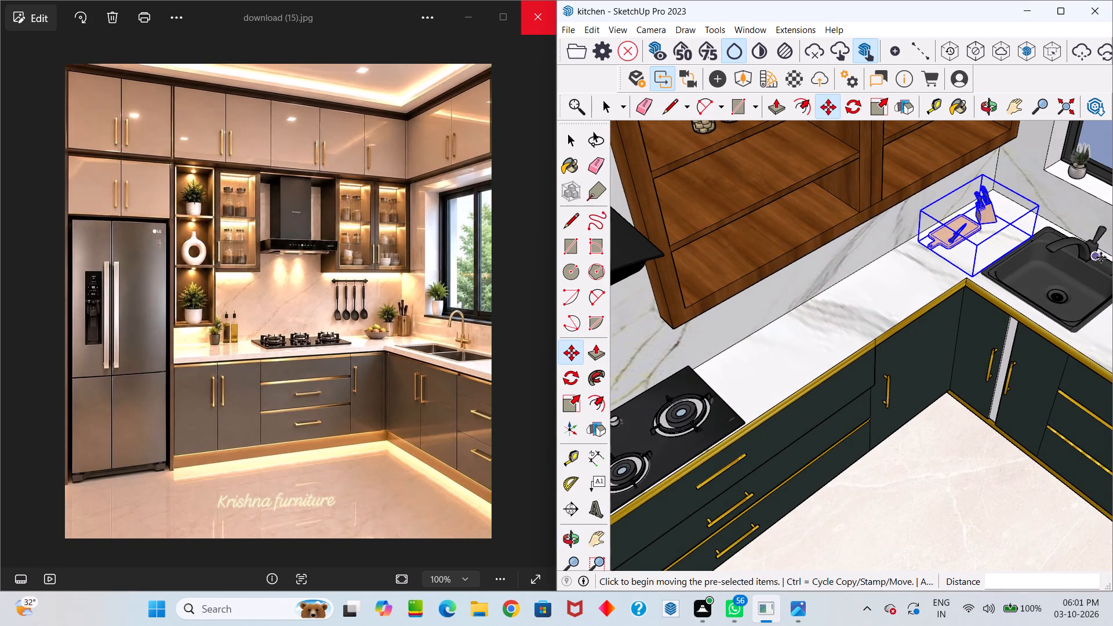
key(space)
key(space)
click(950, 453)
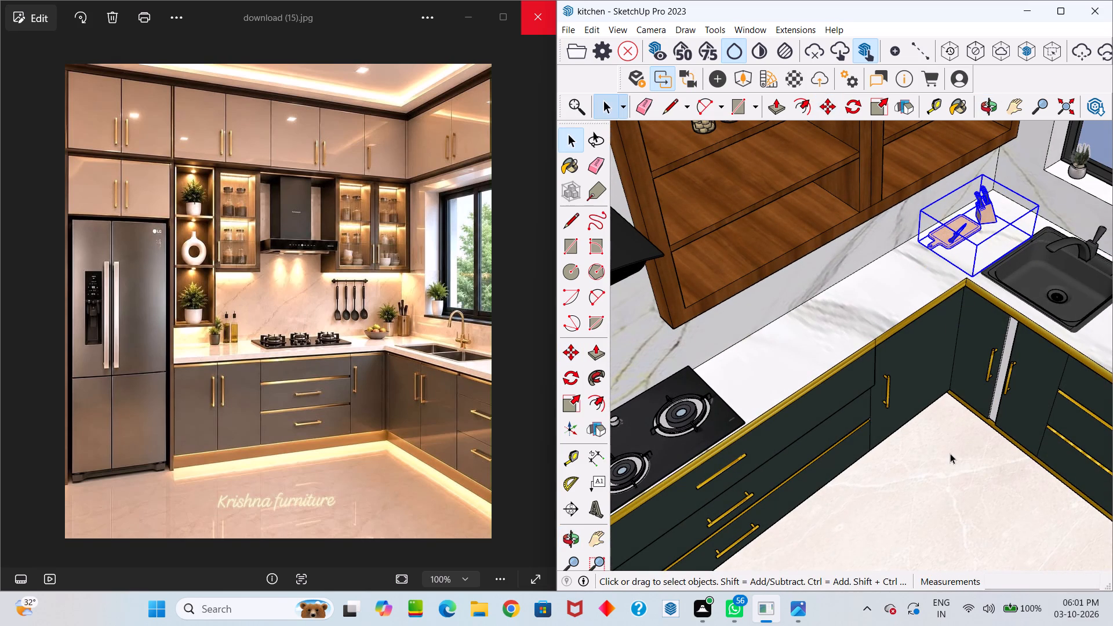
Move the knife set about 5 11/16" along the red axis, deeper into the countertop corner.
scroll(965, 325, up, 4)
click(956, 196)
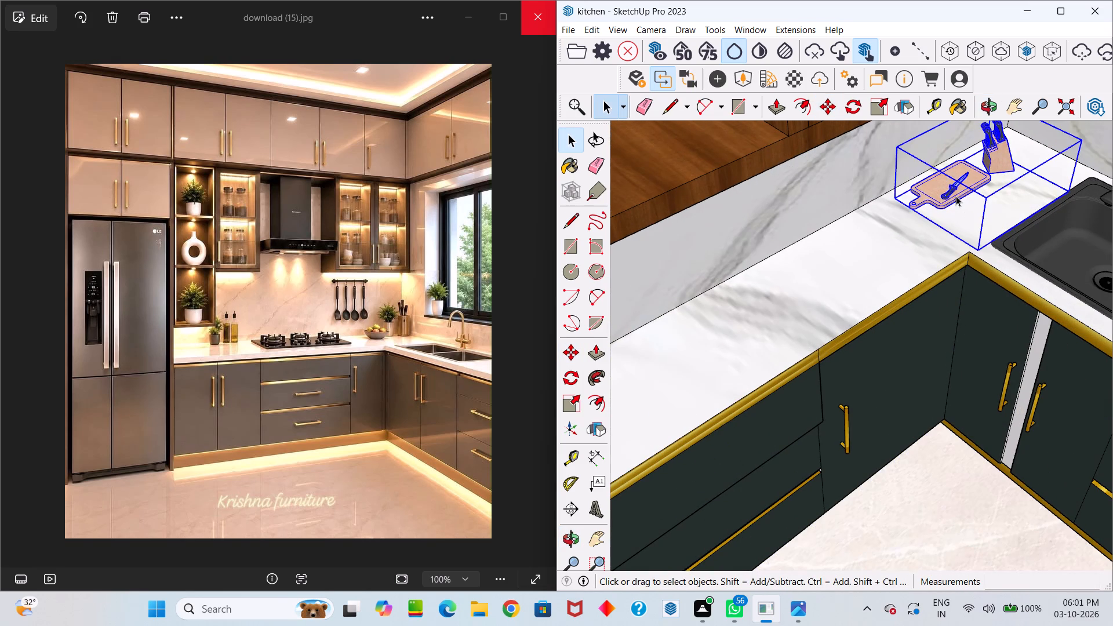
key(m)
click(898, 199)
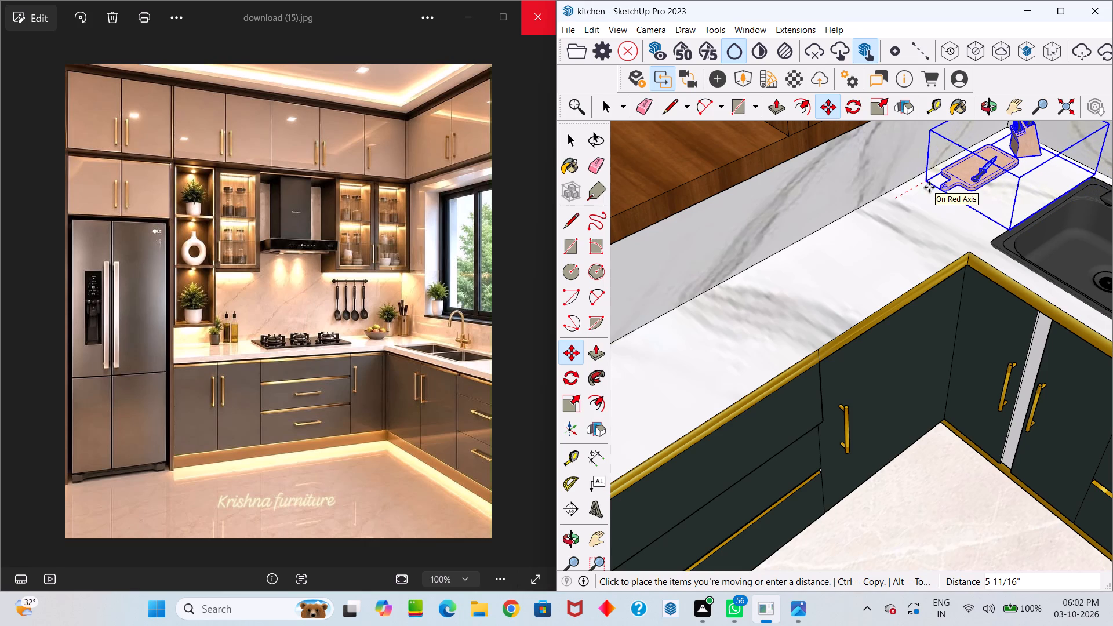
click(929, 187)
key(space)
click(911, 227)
Move the knife set along the back wall away from the sink, onto the counter above the single-door cabinet beside the drawers.
middle_drag(912, 228, 900, 248)
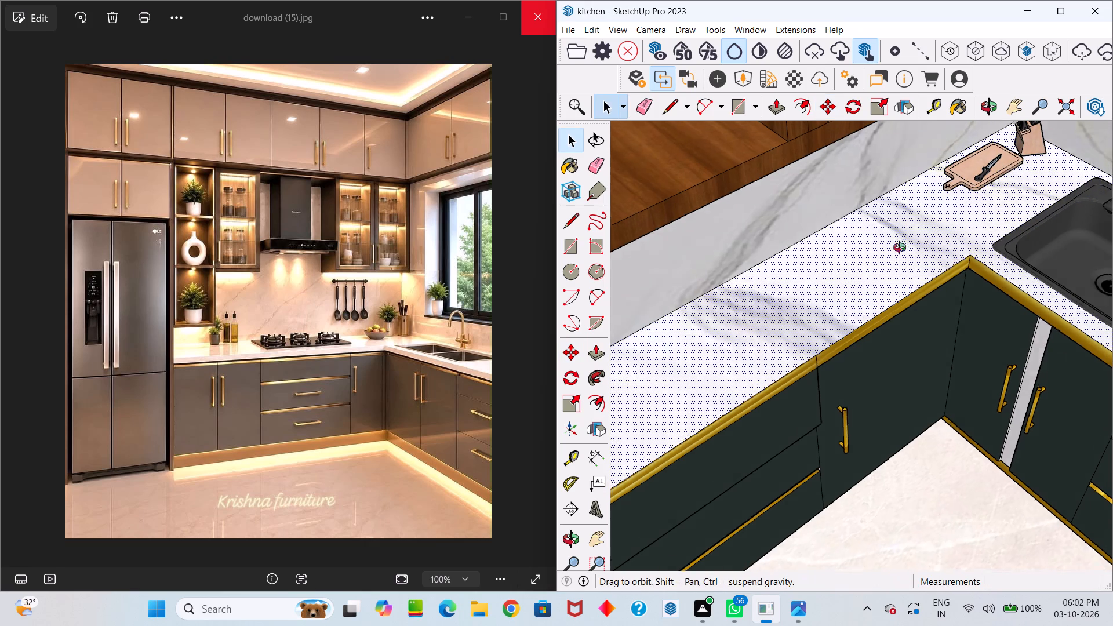
middle_drag(900, 248, 827, 218)
scroll(853, 234, down, 8)
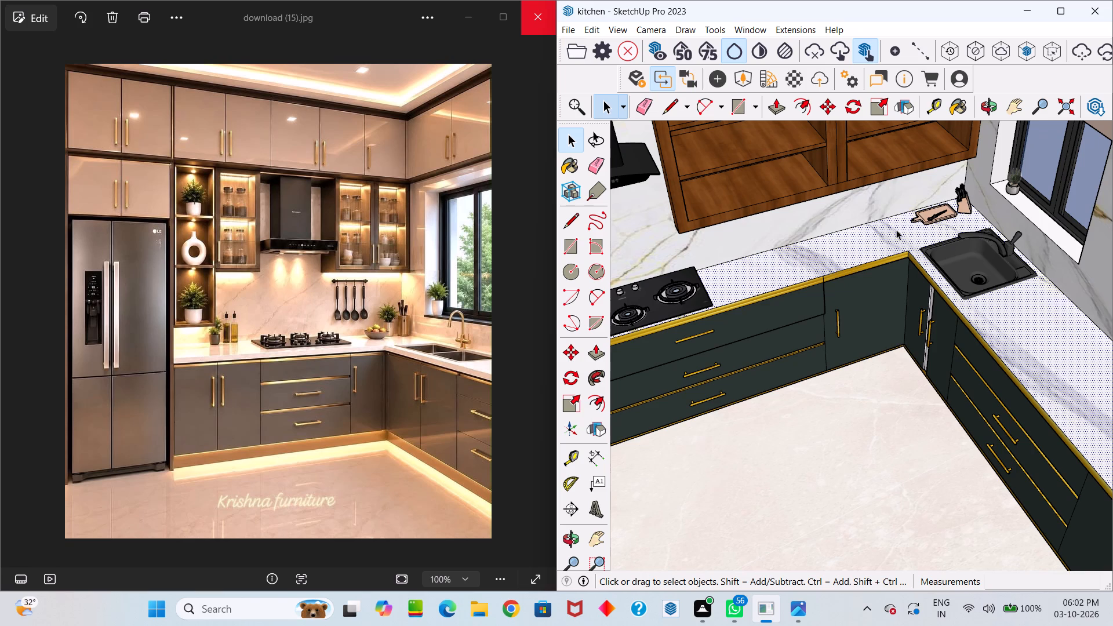
scroll(929, 218, down, 1)
middle_drag(912, 210, 806, 144)
scroll(949, 212, up, 4)
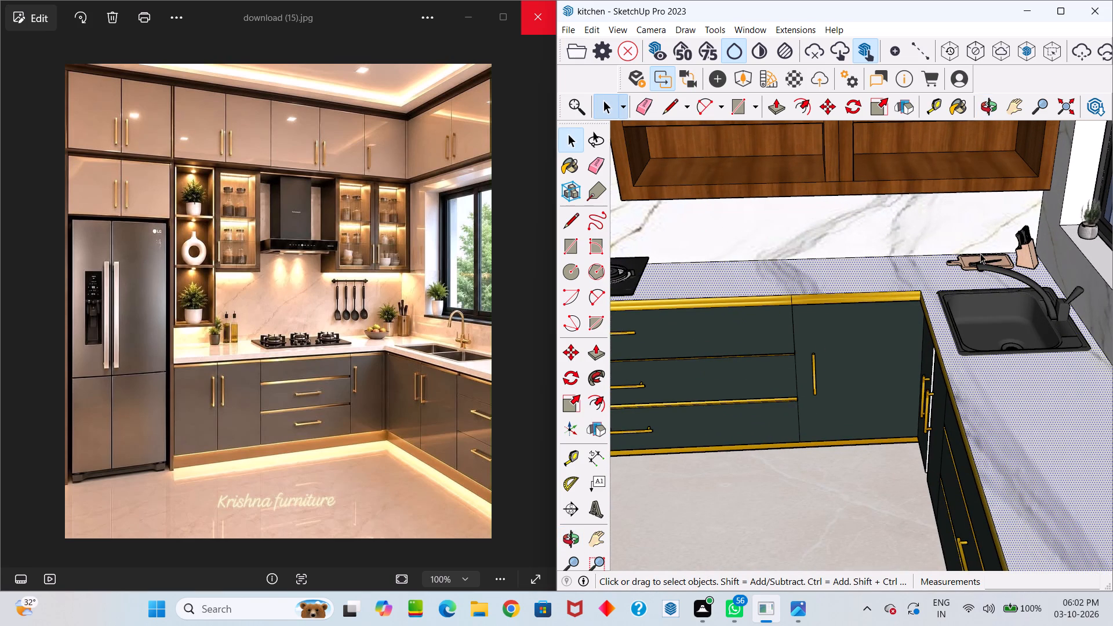
click(976, 261)
key(m)
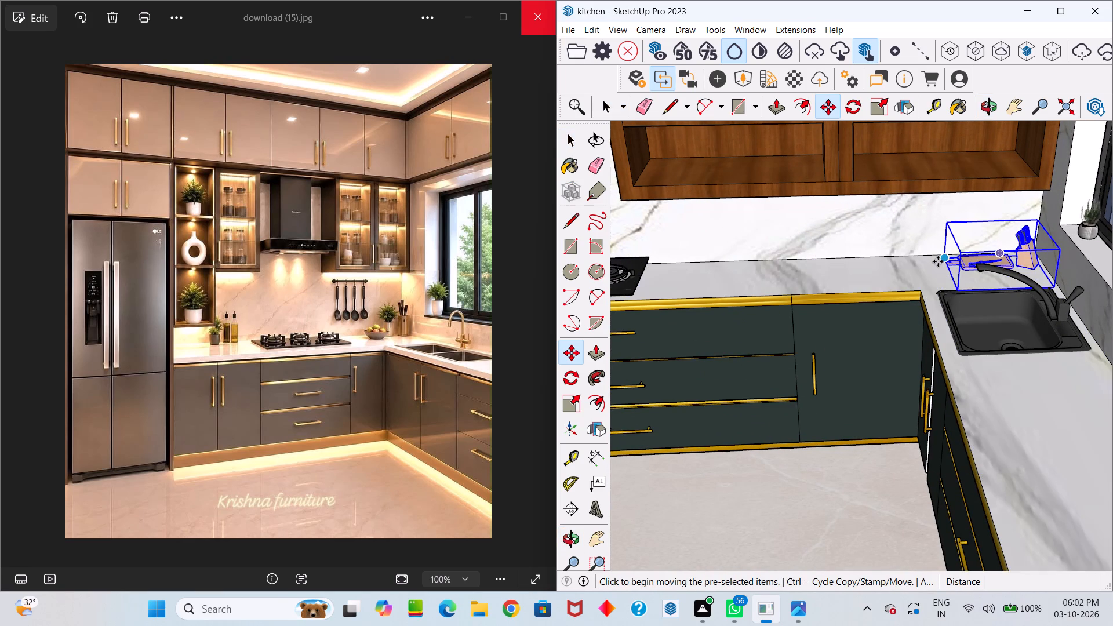
click(938, 261)
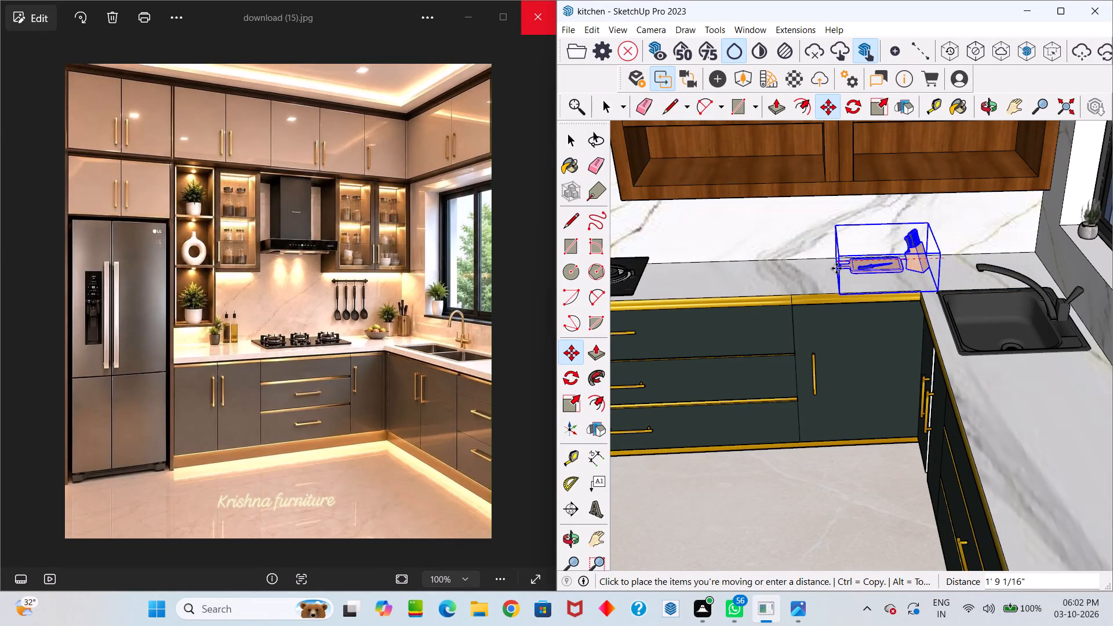
click(809, 270)
key(space)
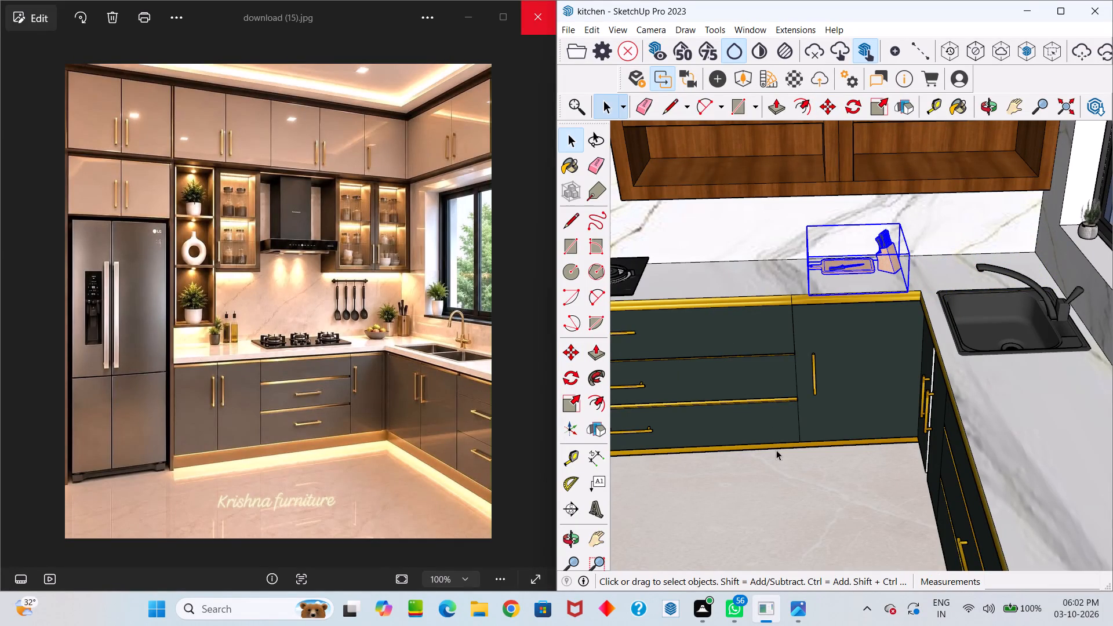
click(779, 456)
middle_drag(787, 443, 814, 443)
scroll(815, 420, down, 4)
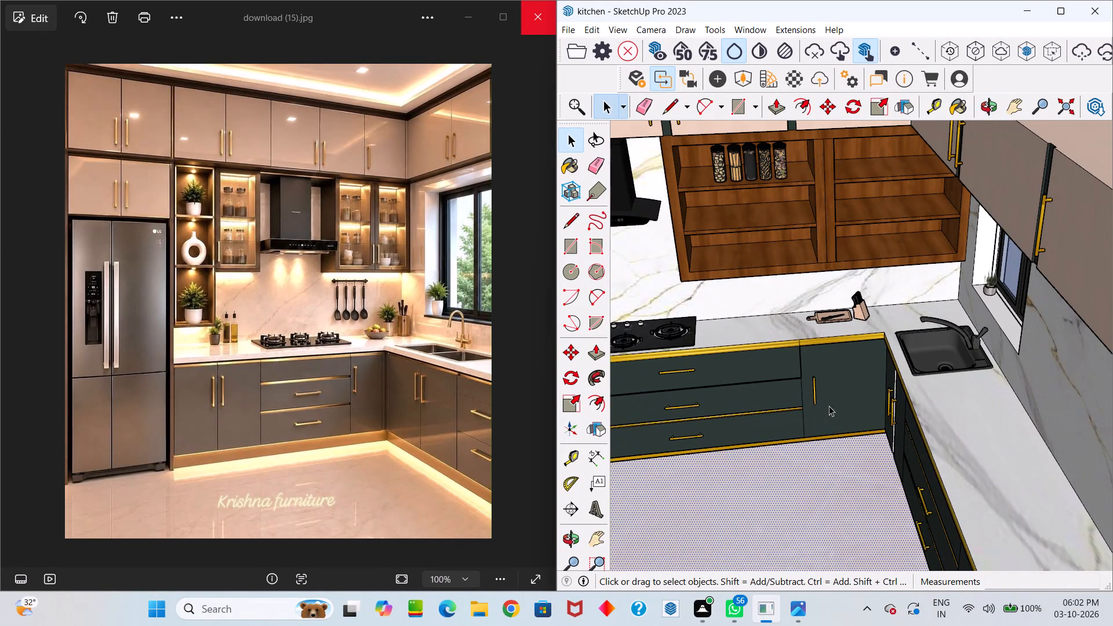
Copy the potted plant from the windowsill onto the countertop corner between the back wall and the sink.
scroll(908, 324, up, 5)
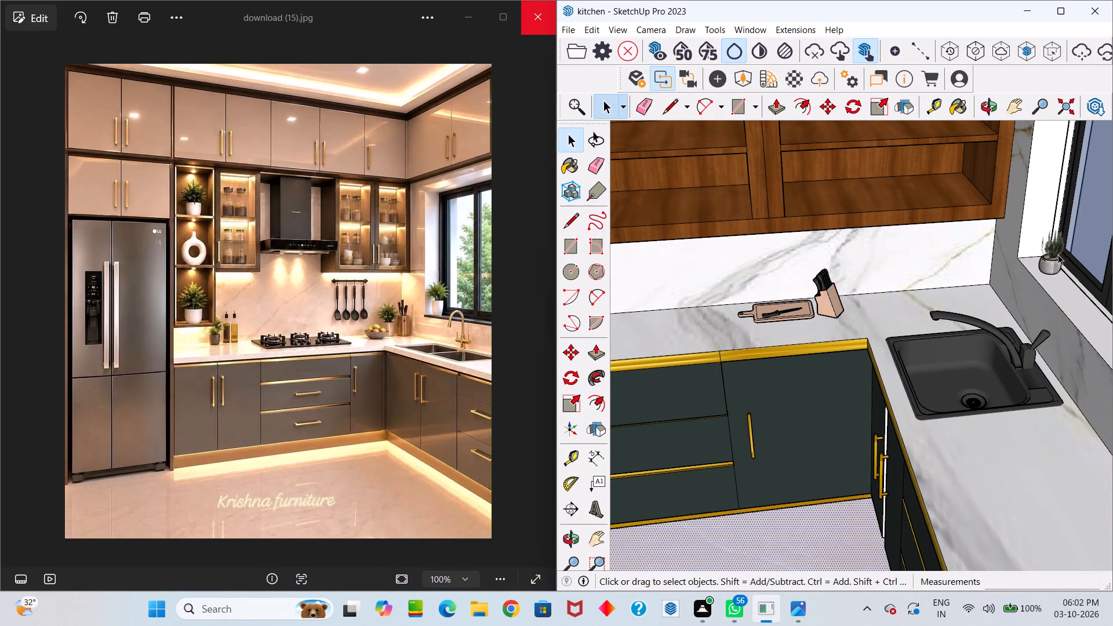
click(1046, 263)
key(m)
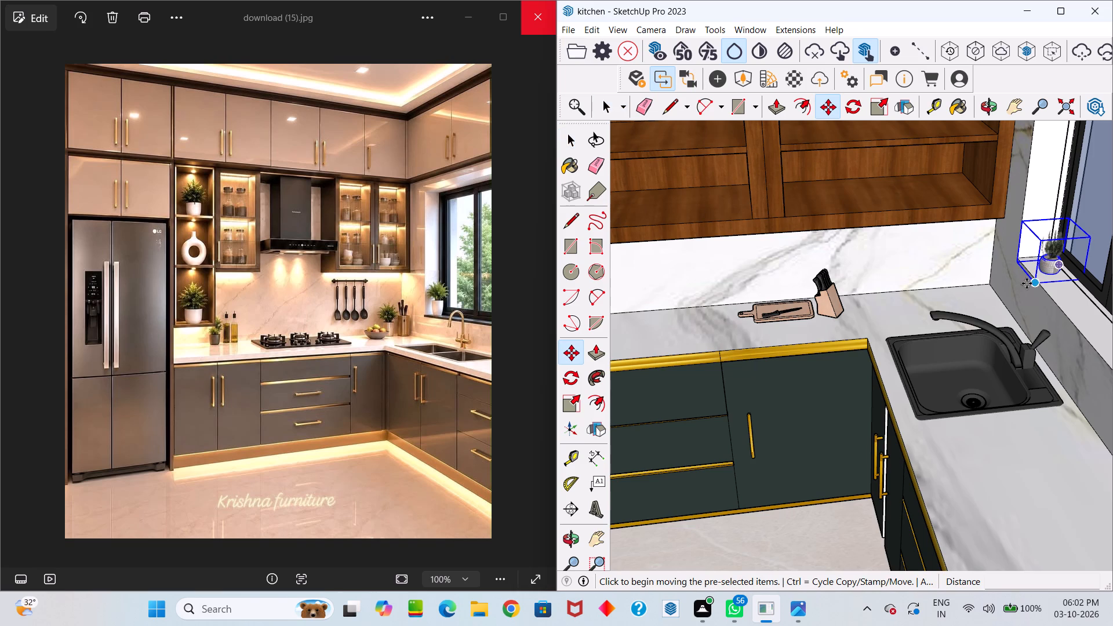
click(1027, 283)
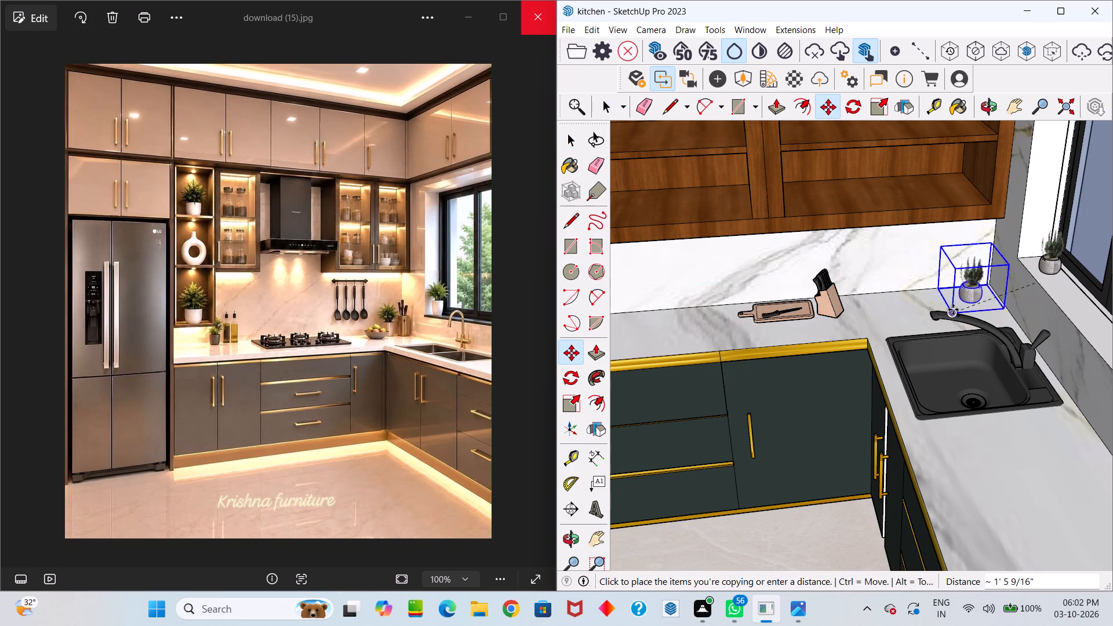
scroll(954, 310, up, 11)
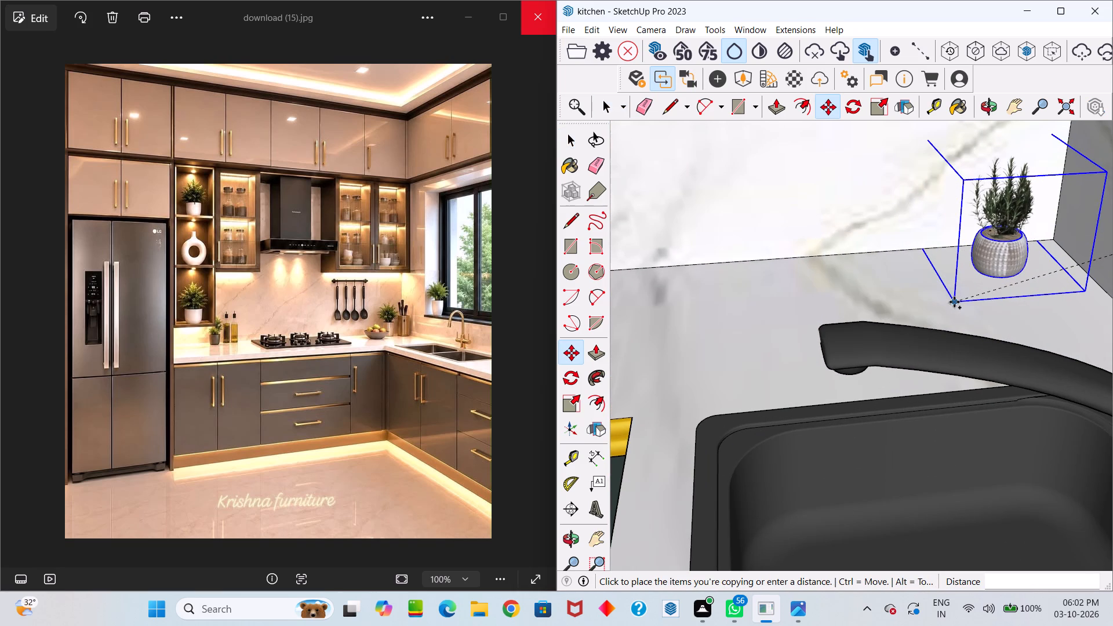
click(956, 309)
scroll(956, 310, down, 2)
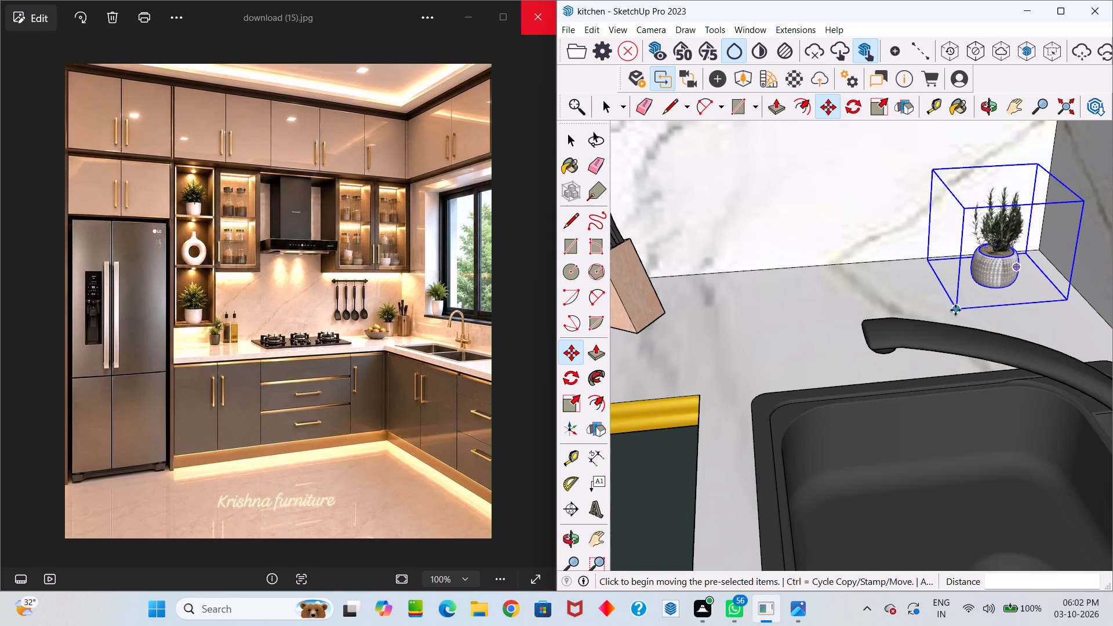
key(space)
scroll(951, 309, down, 10)
key(space)
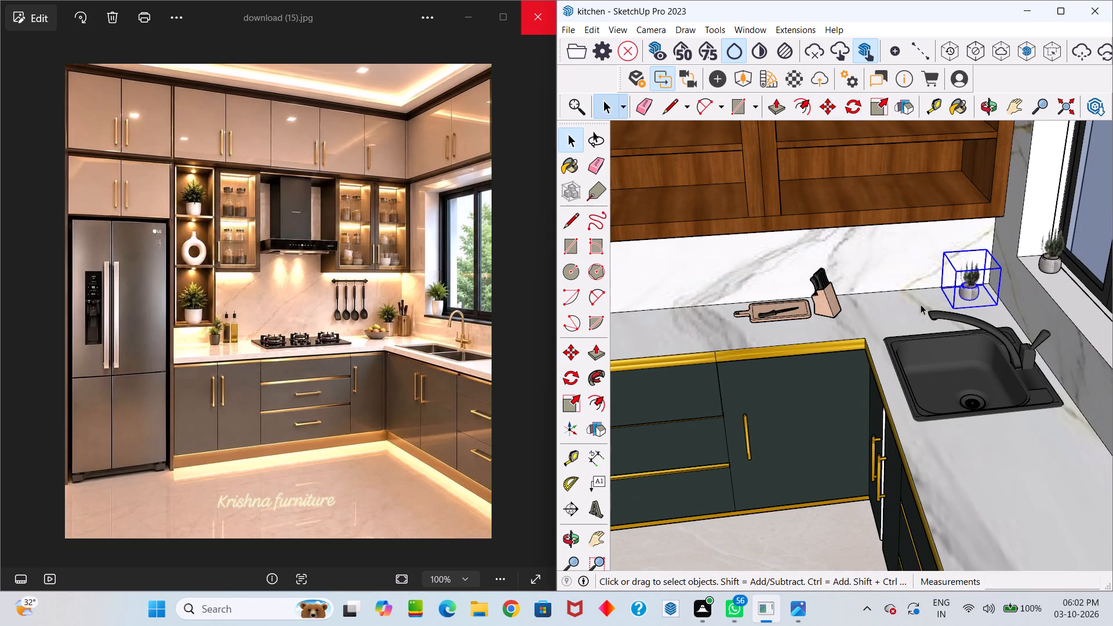
middle_drag(923, 304, 929, 310)
click(927, 311)
Stretch the original windowsill plant vertically to a blue-axis scale of about 1.31.
scroll(930, 304, down, 9)
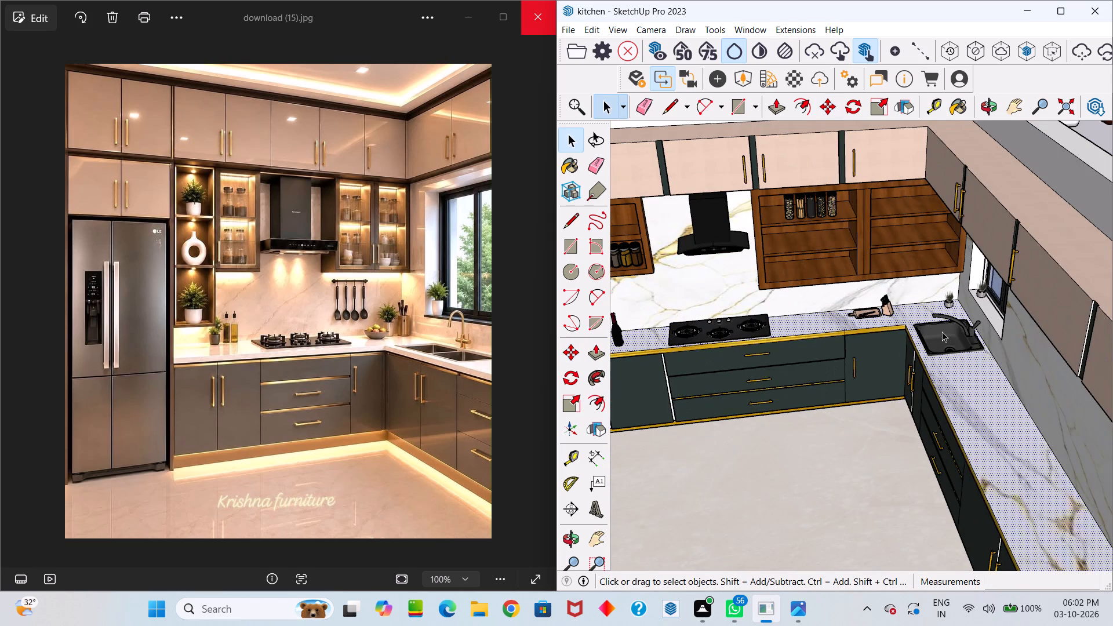
middle_drag(942, 332, 1056, 308)
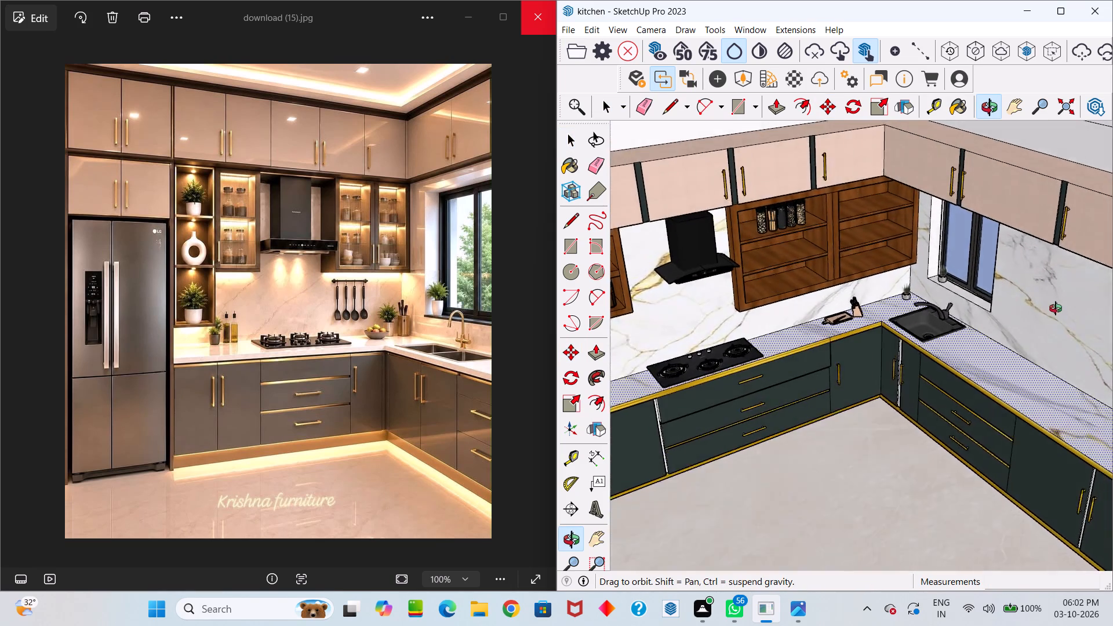
middle_drag(1056, 308, 1036, 304)
scroll(971, 286, up, 10)
click(921, 285)
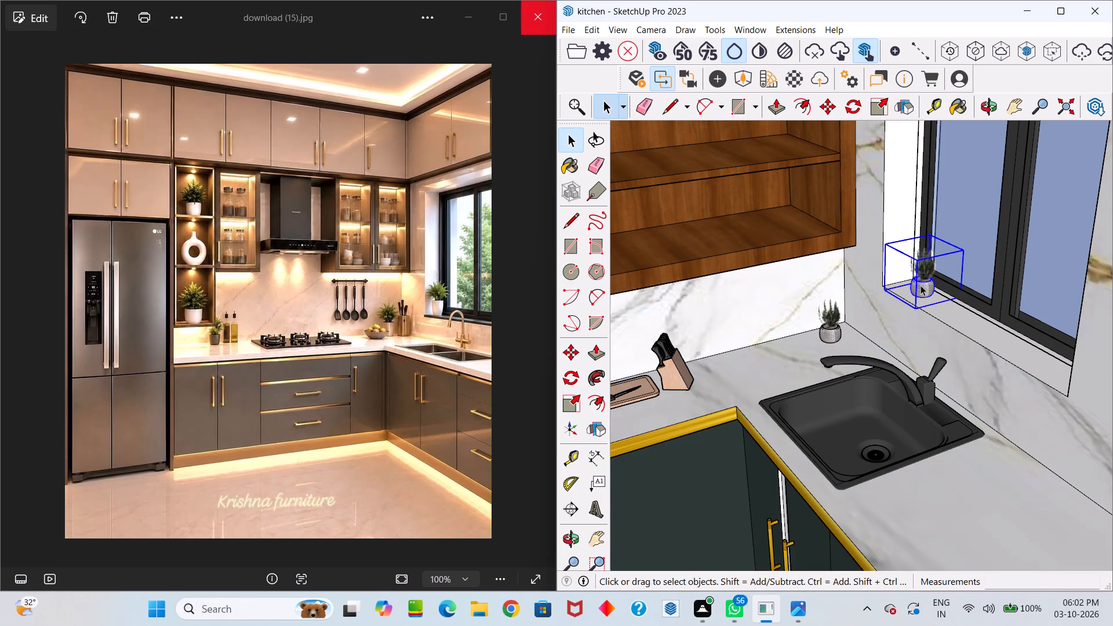
key(s)
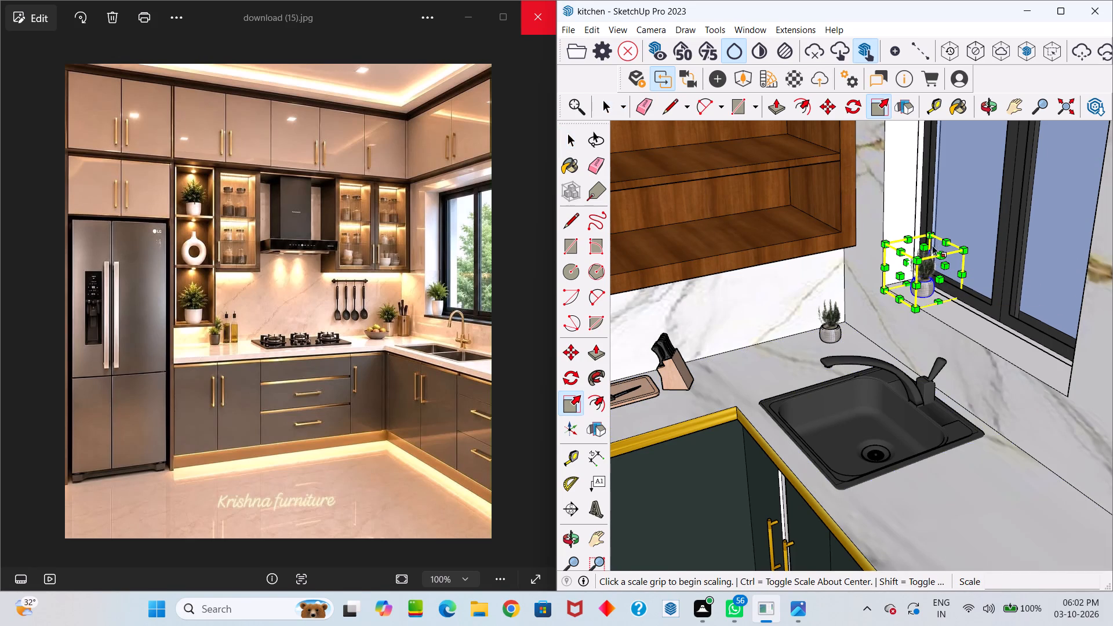
click(929, 246)
click(932, 232)
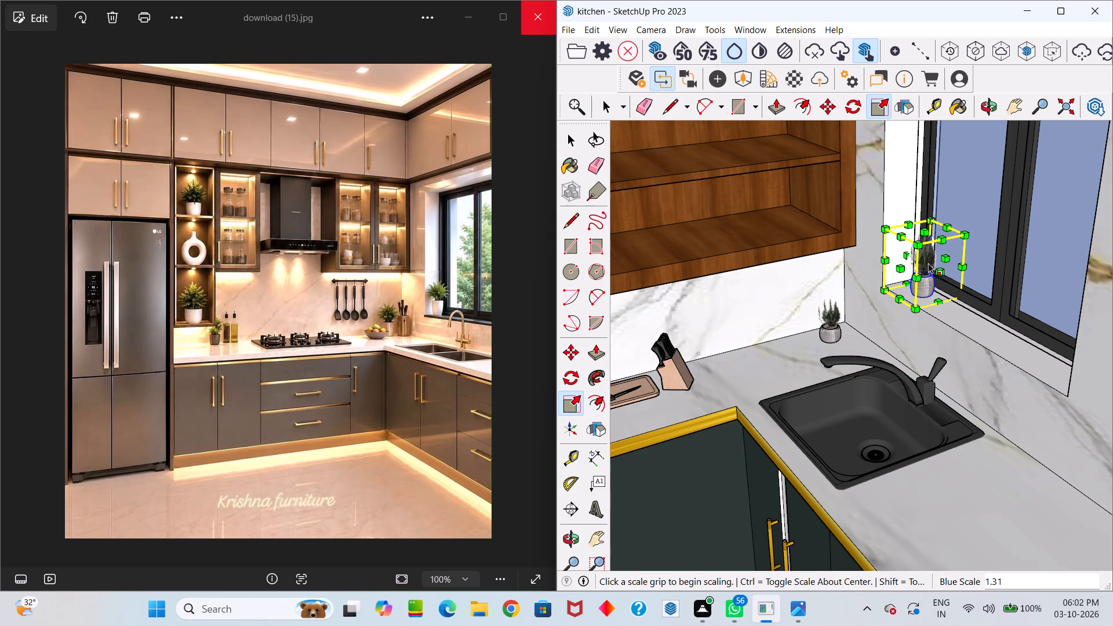
drag(942, 270, 945, 272)
drag(945, 272, 969, 290)
key(space)
click(874, 333)
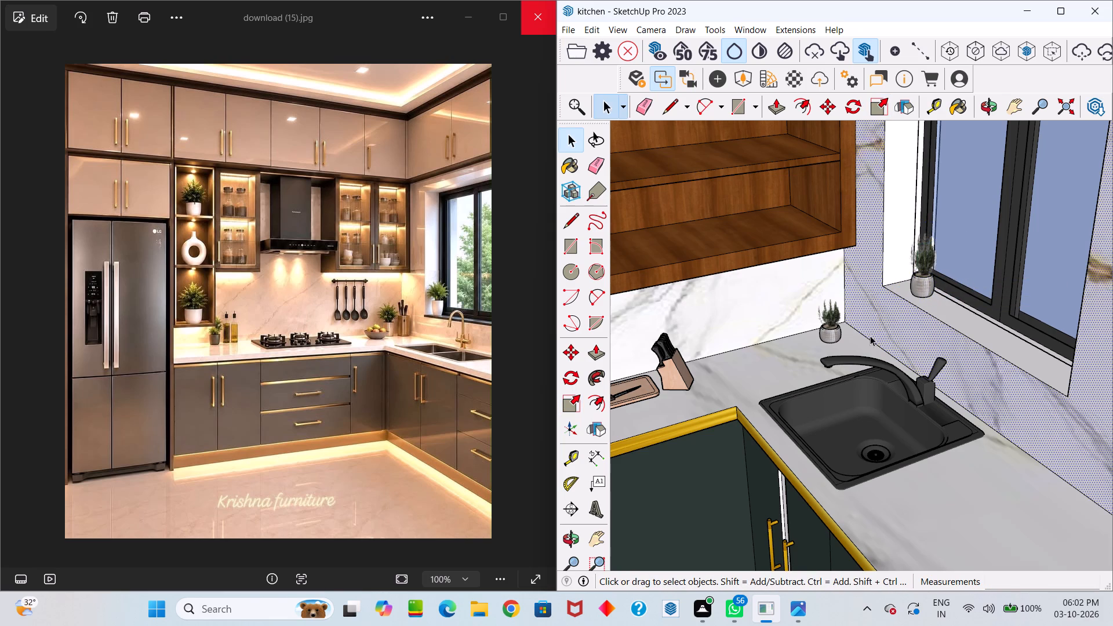
Examine the kitchen from several angles, checking the accessories around the window, sink, open shelves and hob.
middle_drag(869, 338, 955, 334)
scroll(948, 336, down, 11)
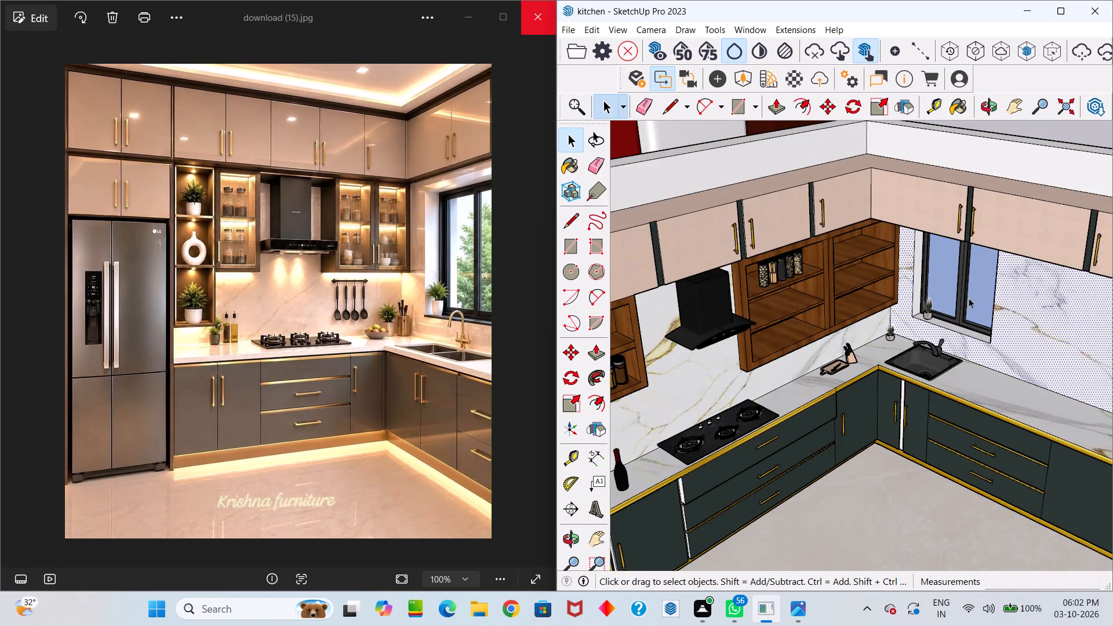
middle_drag(969, 298, 965, 274)
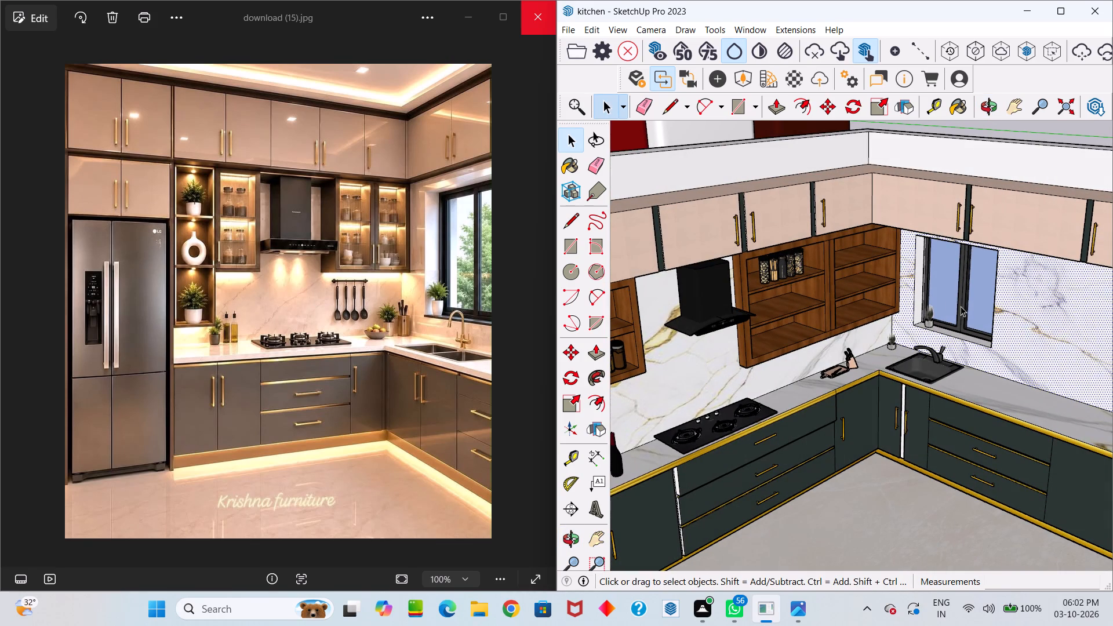
click(1018, 126)
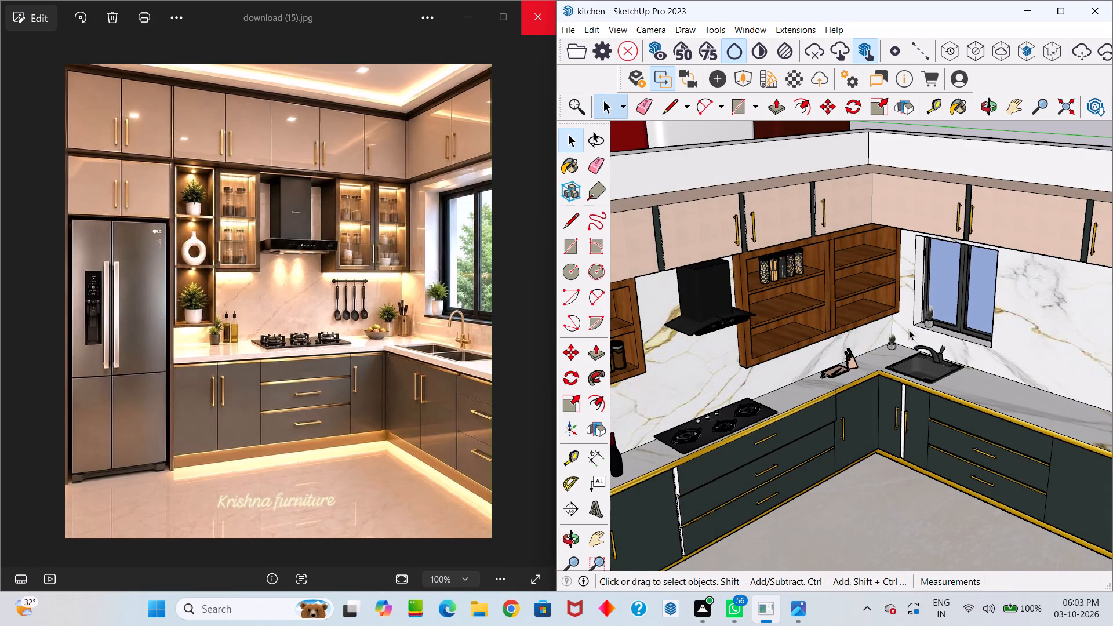
scroll(904, 339, up, 2)
middle_drag(827, 375, 753, 412)
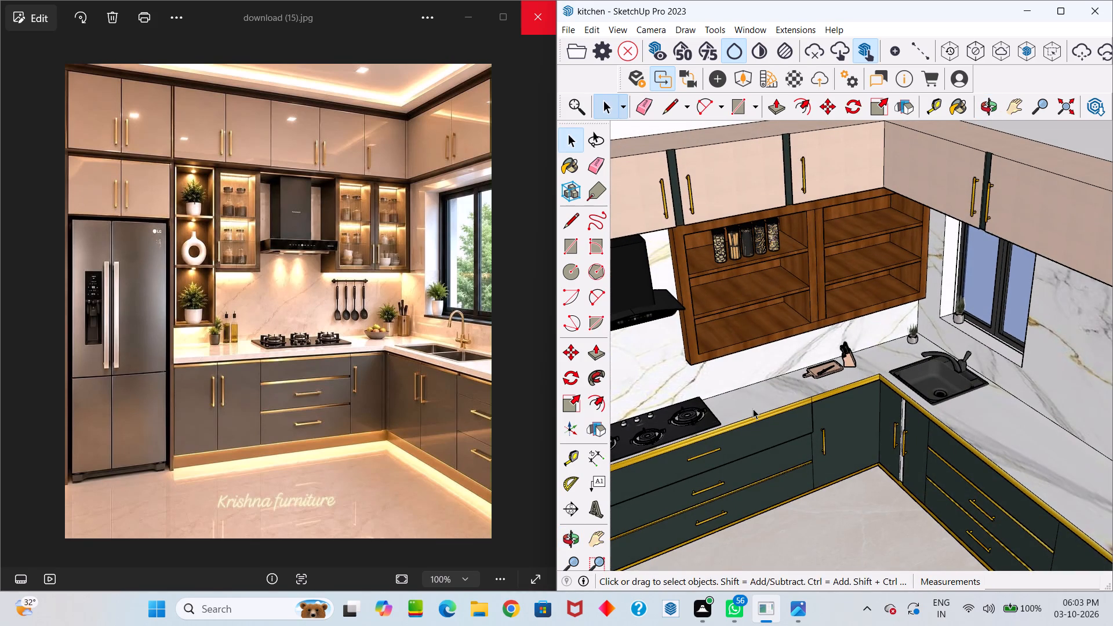
middle_drag(753, 409, 783, 392)
drag(743, 409, 783, 392)
middle_drag(784, 392, 680, 388)
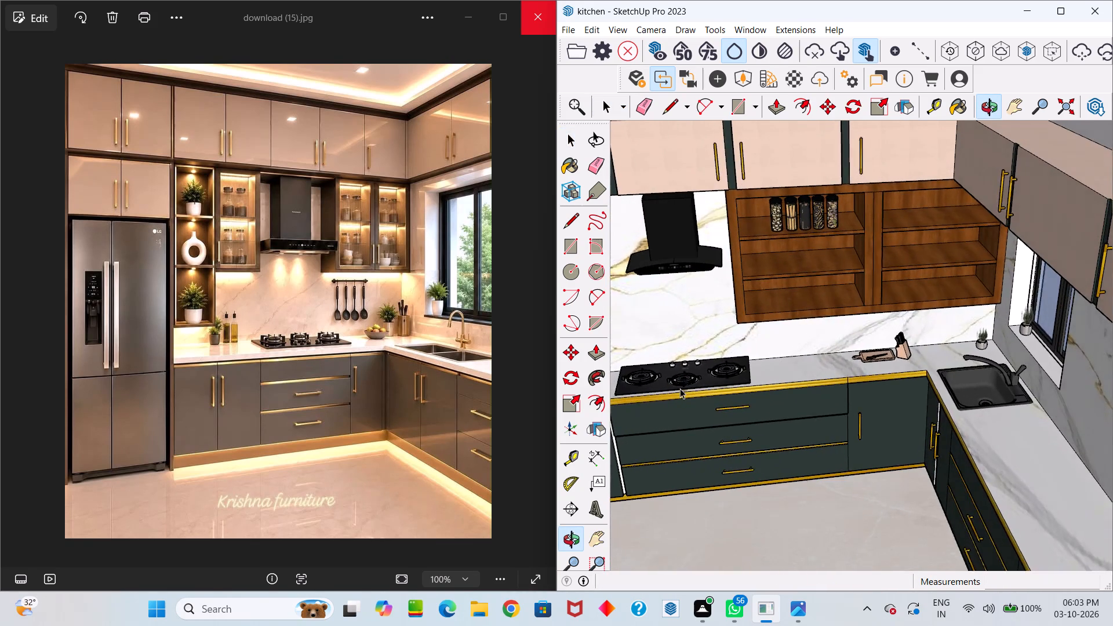
scroll(680, 388, down, 6)
middle_drag(723, 427, 875, 446)
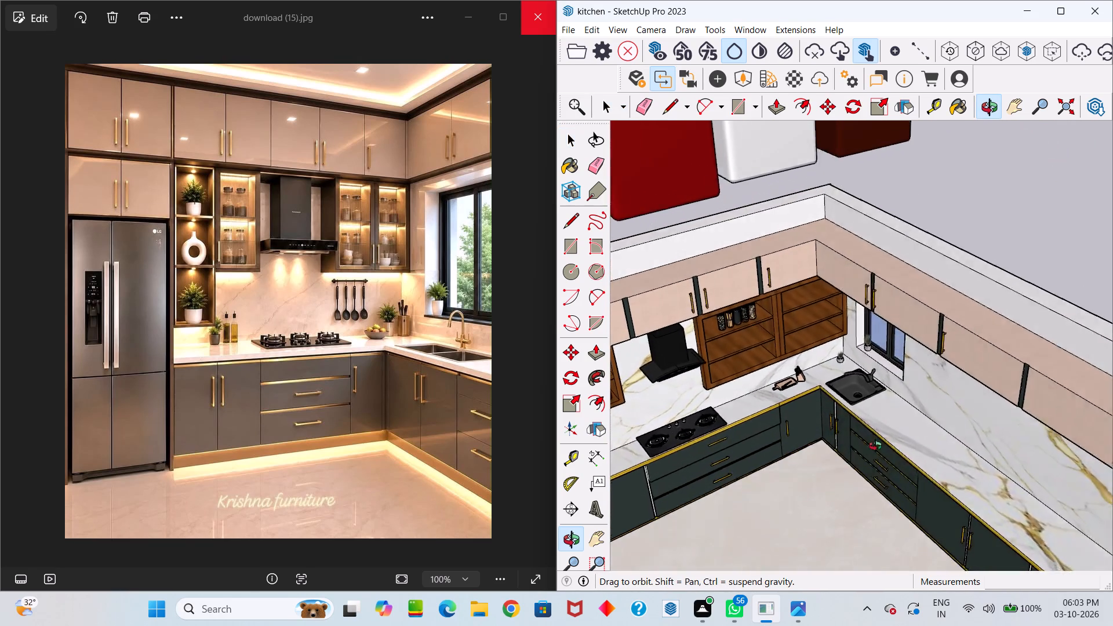
middle_drag(875, 446, 975, 425)
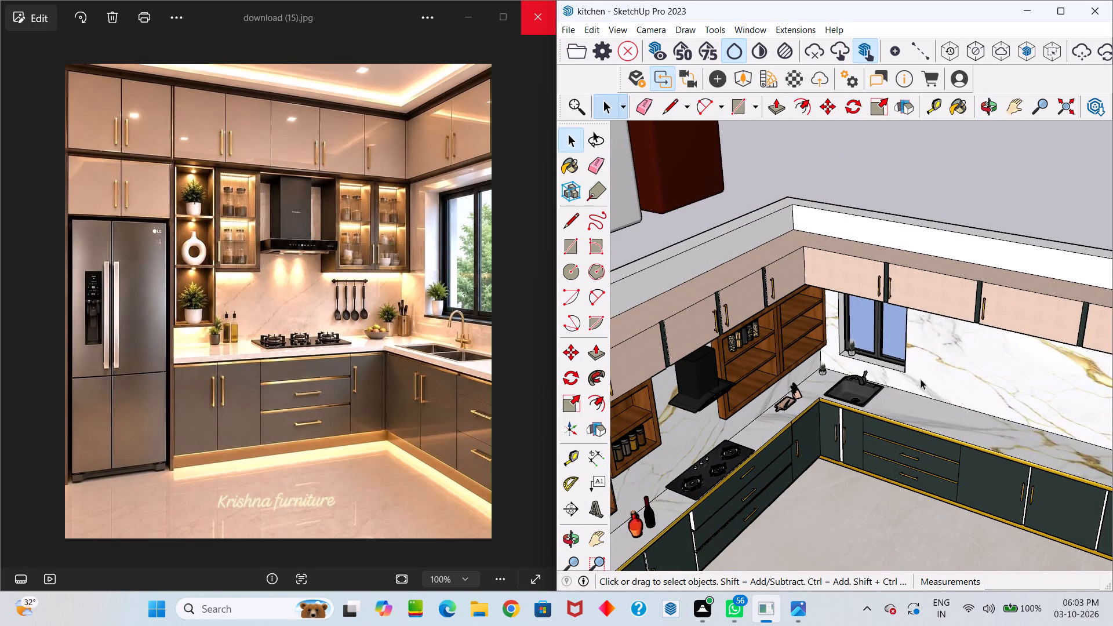
scroll(923, 383, down, 3)
middle_drag(932, 408, 722, 395)
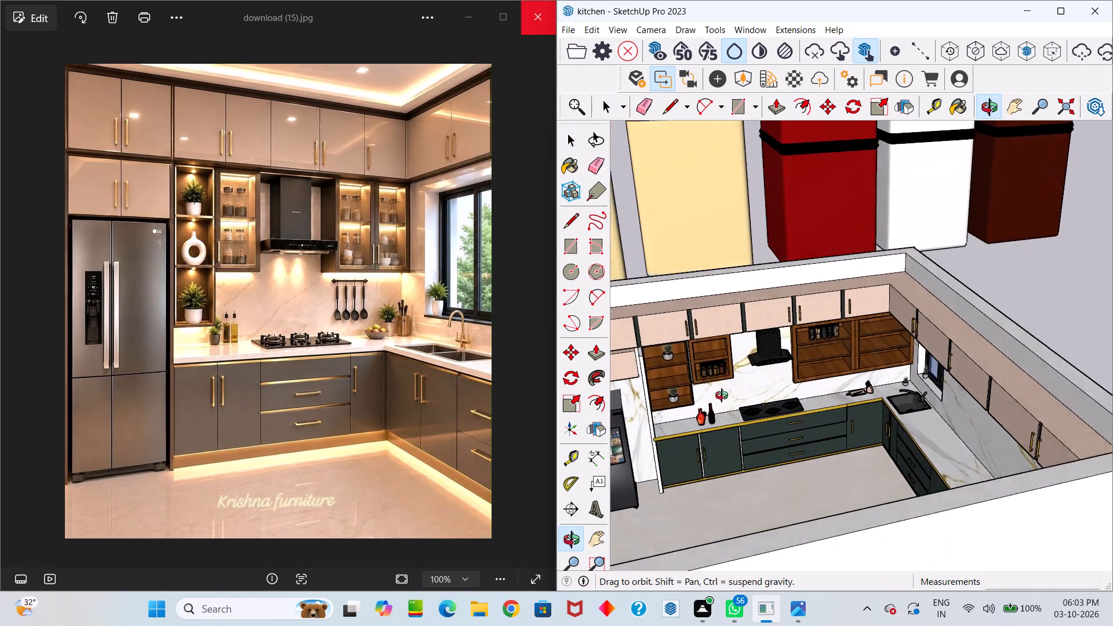
middle_drag(722, 395, 725, 393)
Shrink the oversized imported canister set behind the kitchen uniformly to about 0.23 scale.
scroll(637, 130, down, 2)
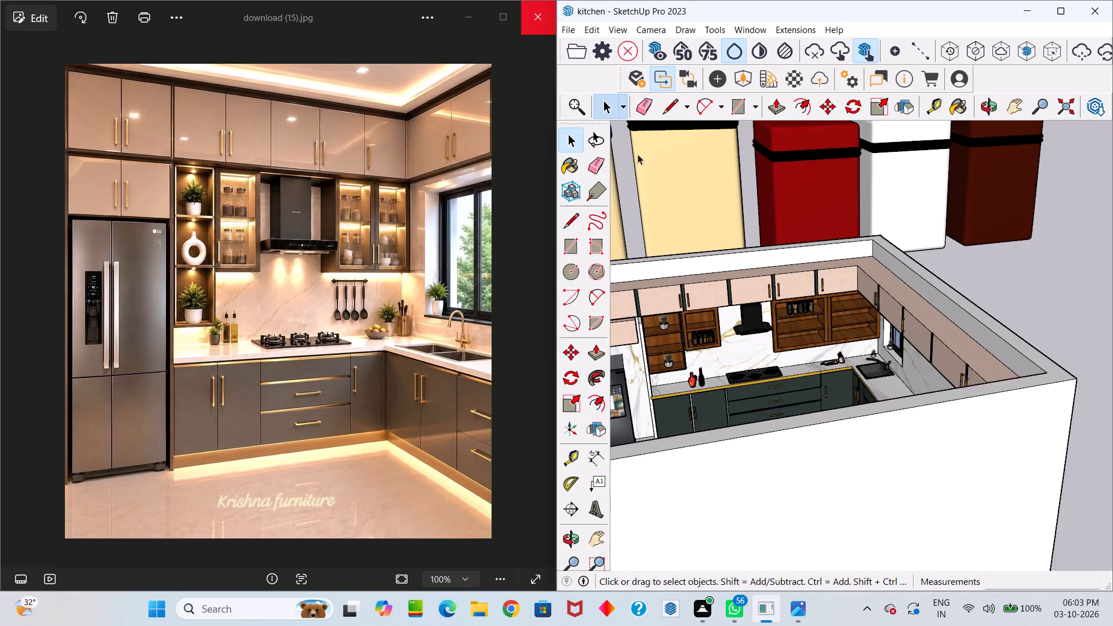
scroll(693, 212, down, 4)
scroll(799, 175, down, 1)
middle_drag(806, 187, 694, 301)
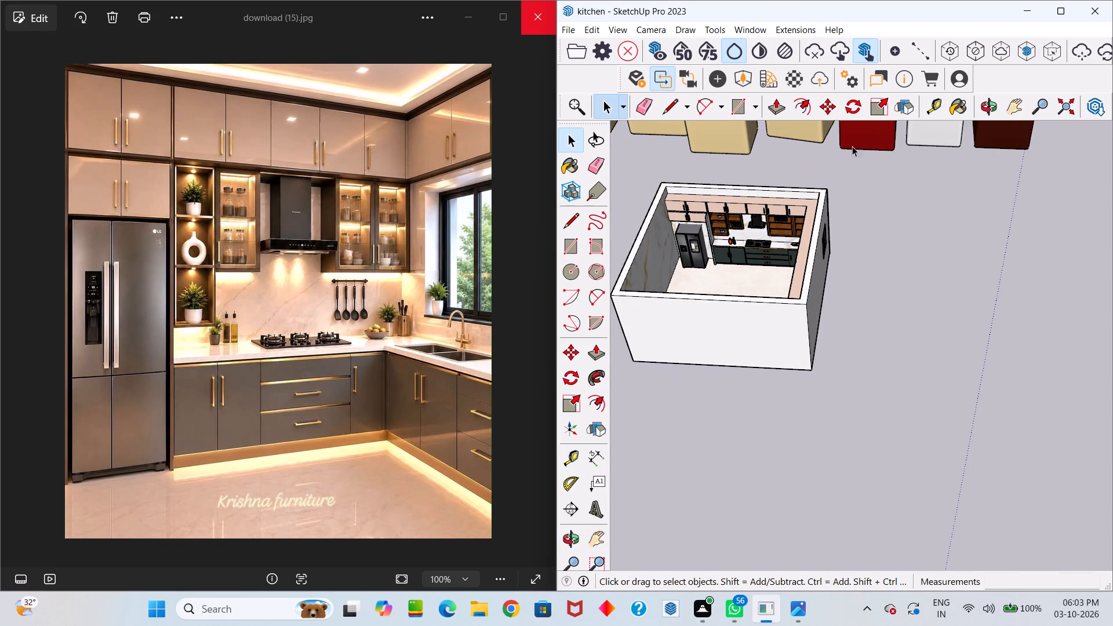
click(876, 143)
scroll(887, 150, down, 13)
middle_drag(892, 203, 892, 239)
drag(892, 203, 892, 239)
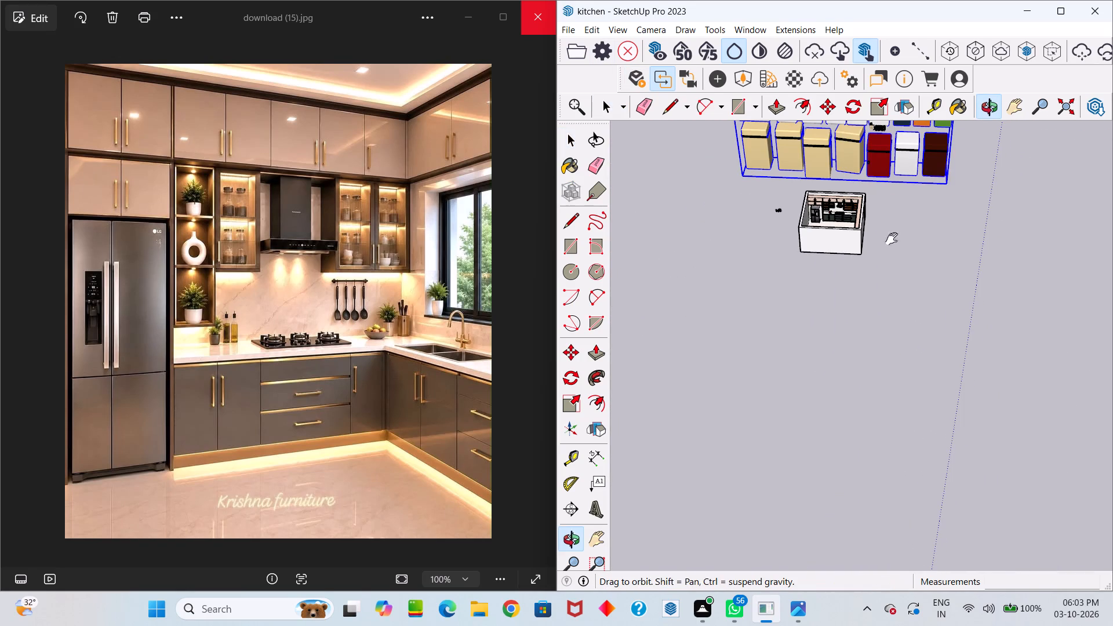
middle_drag(892, 239, 885, 373)
drag(892, 239, 885, 373)
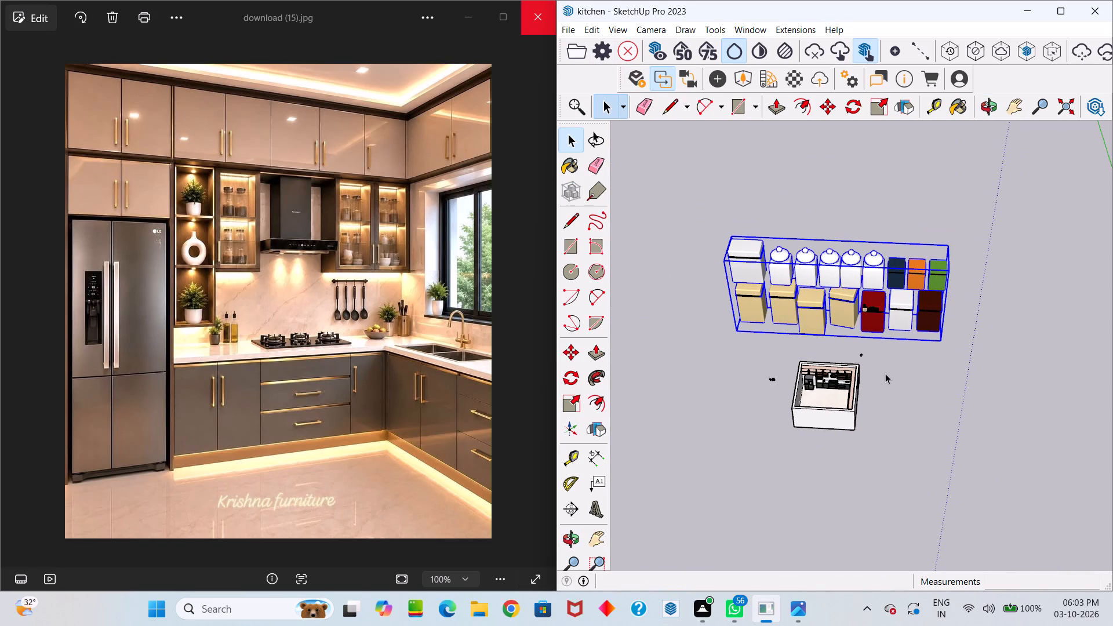
key(s)
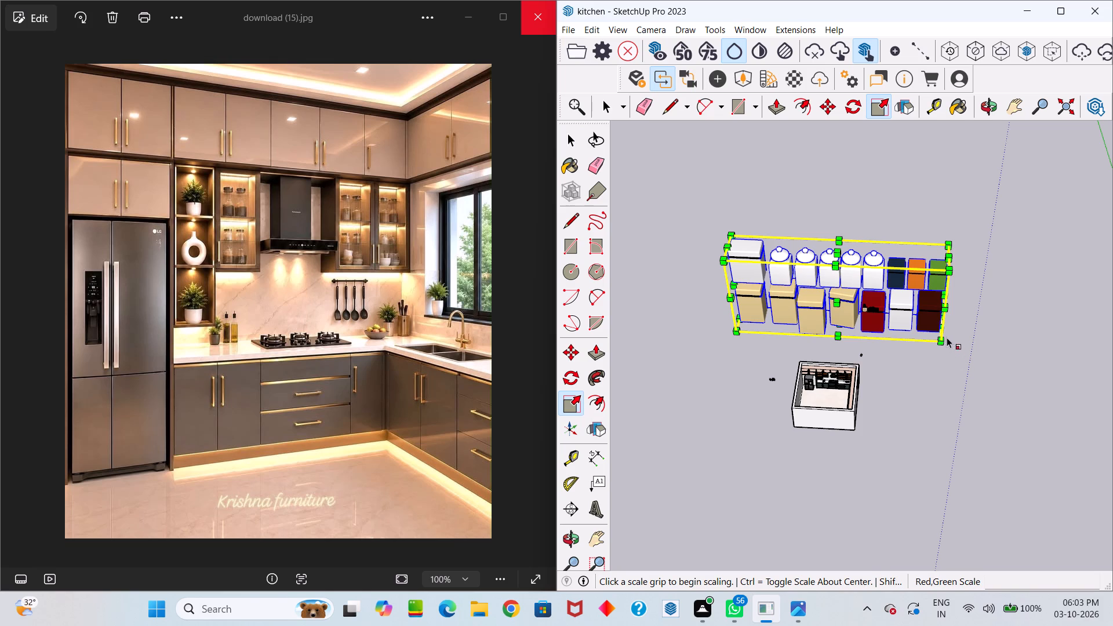
drag(941, 339, 821, 203)
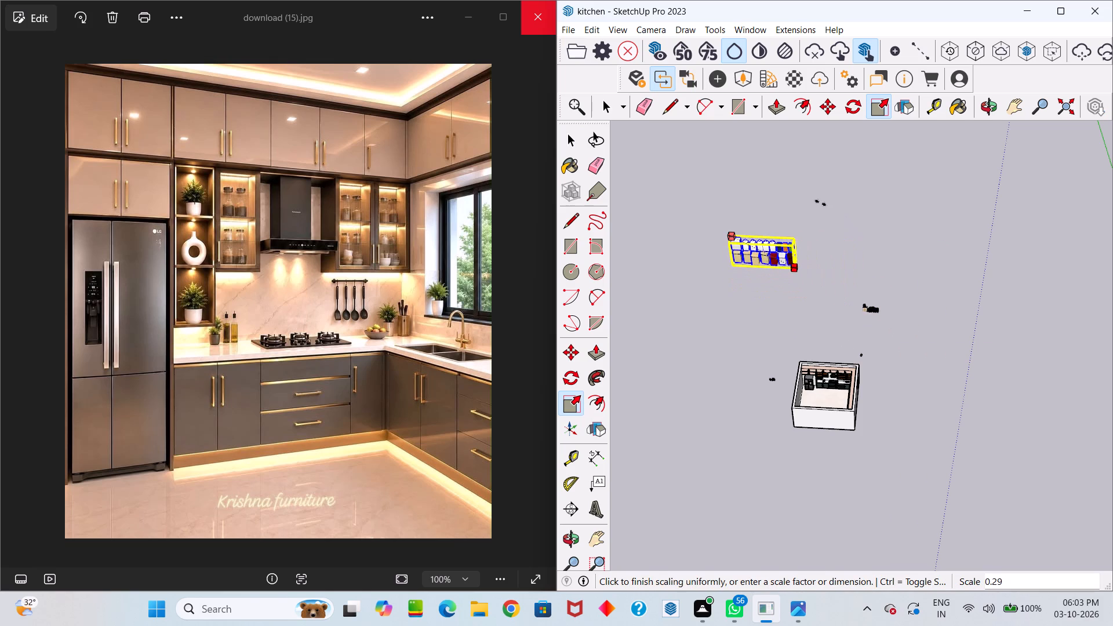
drag(821, 203, 813, 196)
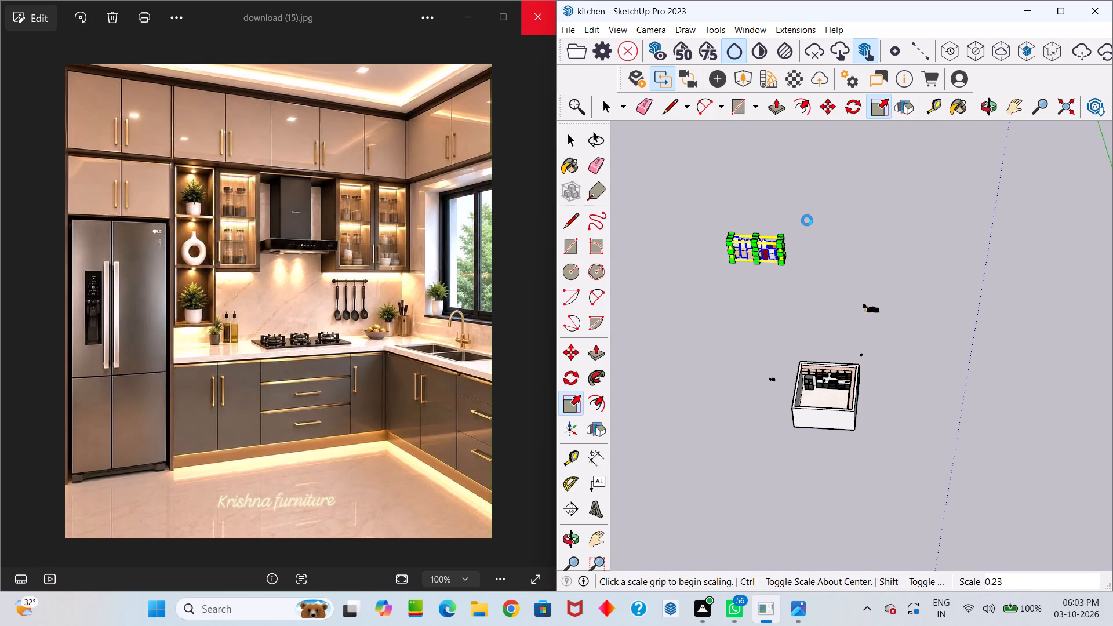
key(space)
text(m)
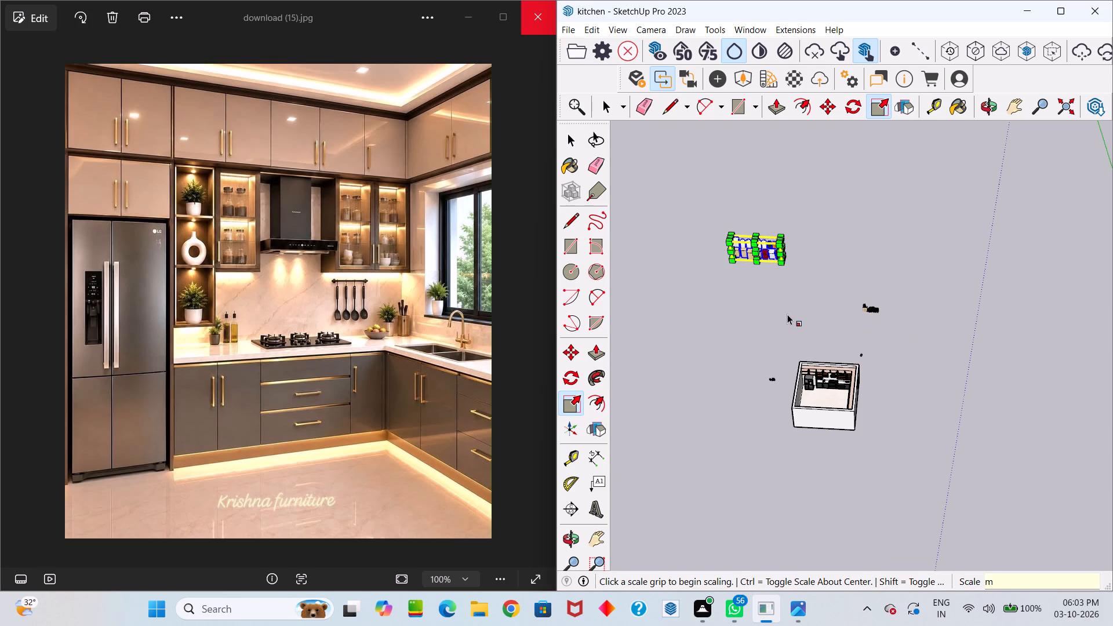
key(space)
Move the reduced canister set about 41' 9/16" closer to the kitchen's back wall.
scroll(780, 263, up, 6)
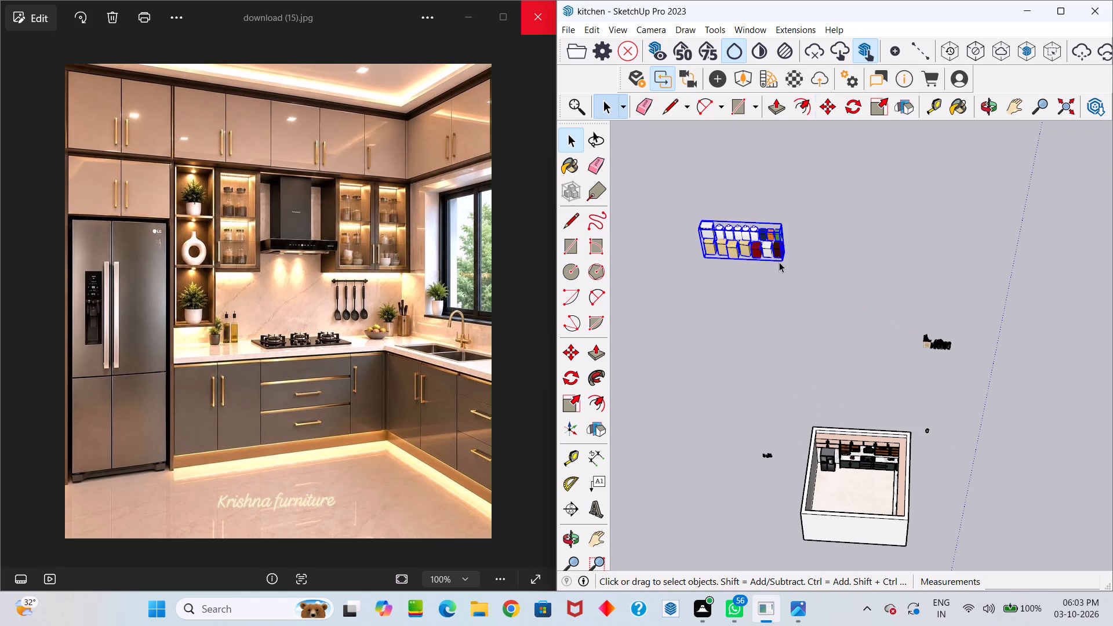
key(m)
click(779, 262)
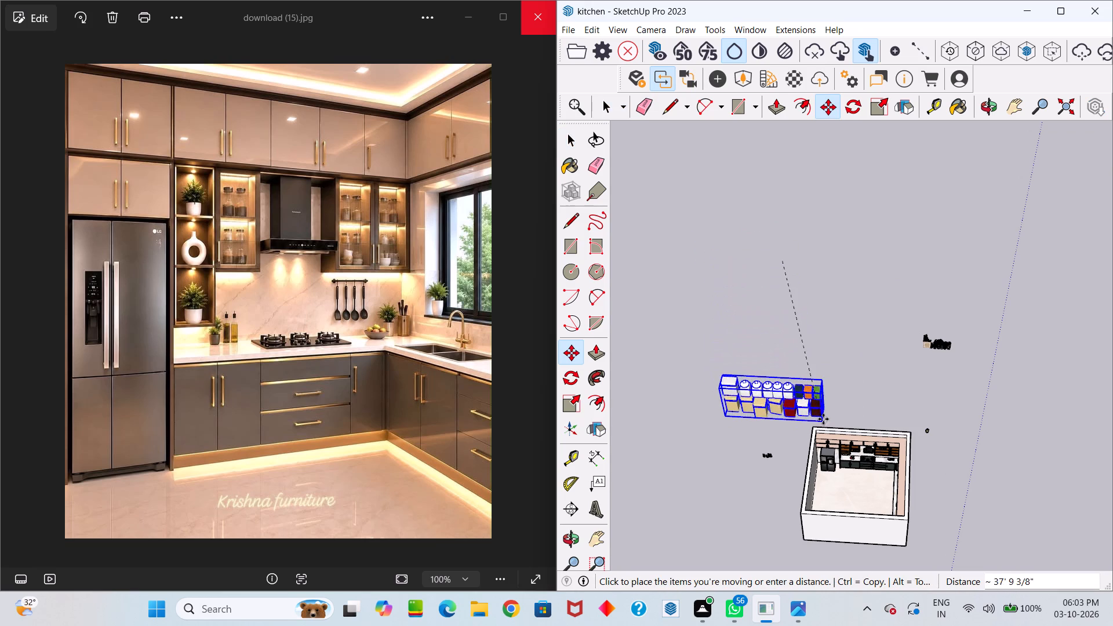
click(825, 402)
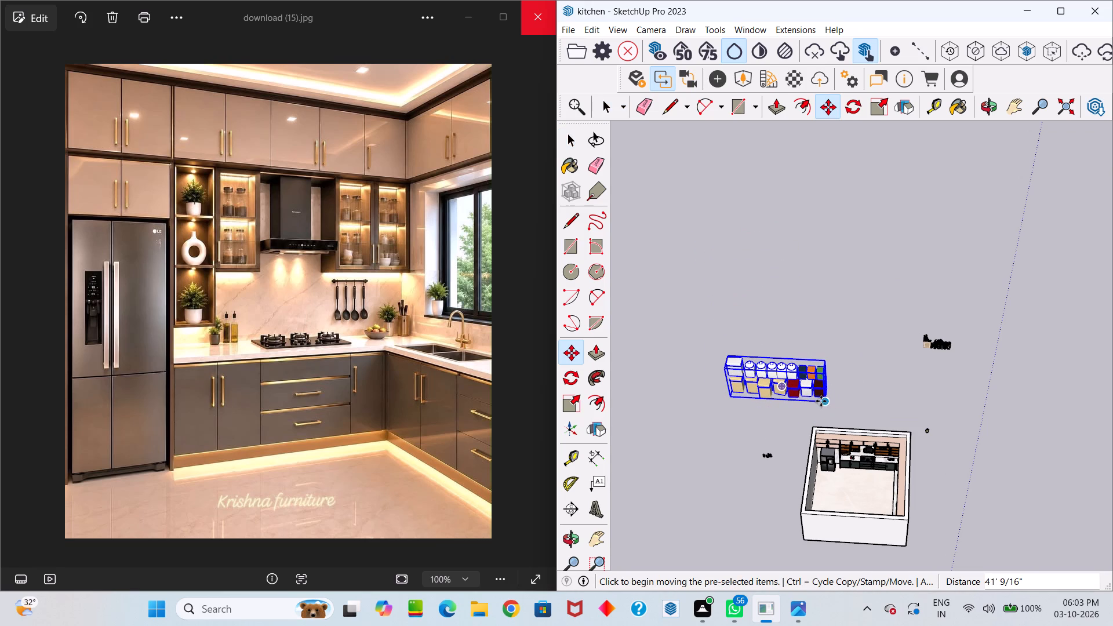
Shrink the canister set uniformly once more about its opposite corner.
key(s)
scroll(821, 402, up, 6)
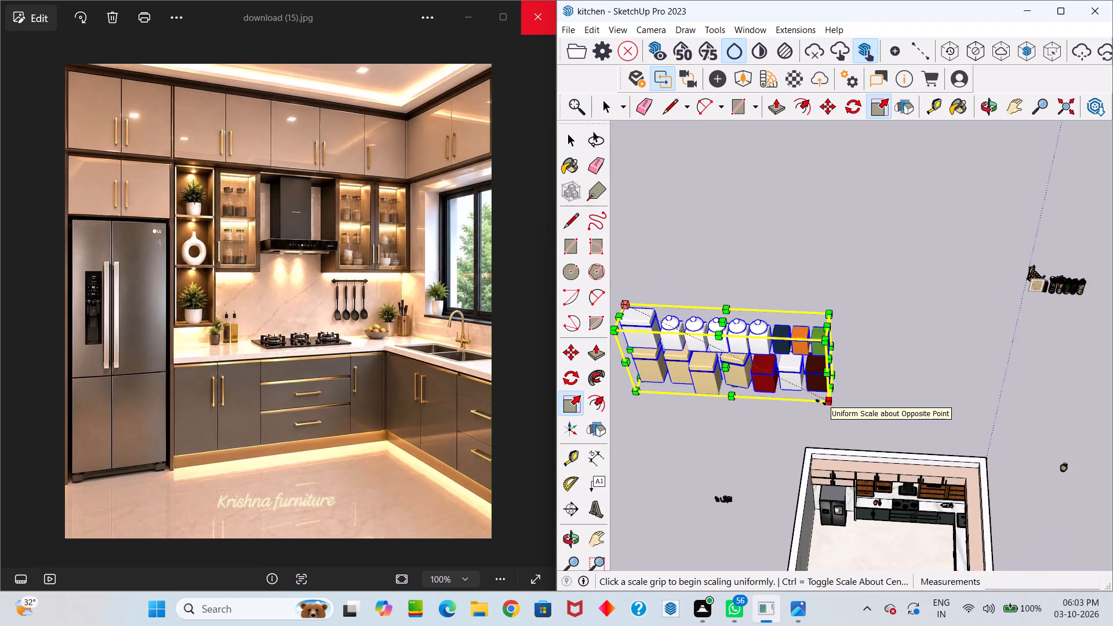
scroll(821, 402, up, 2)
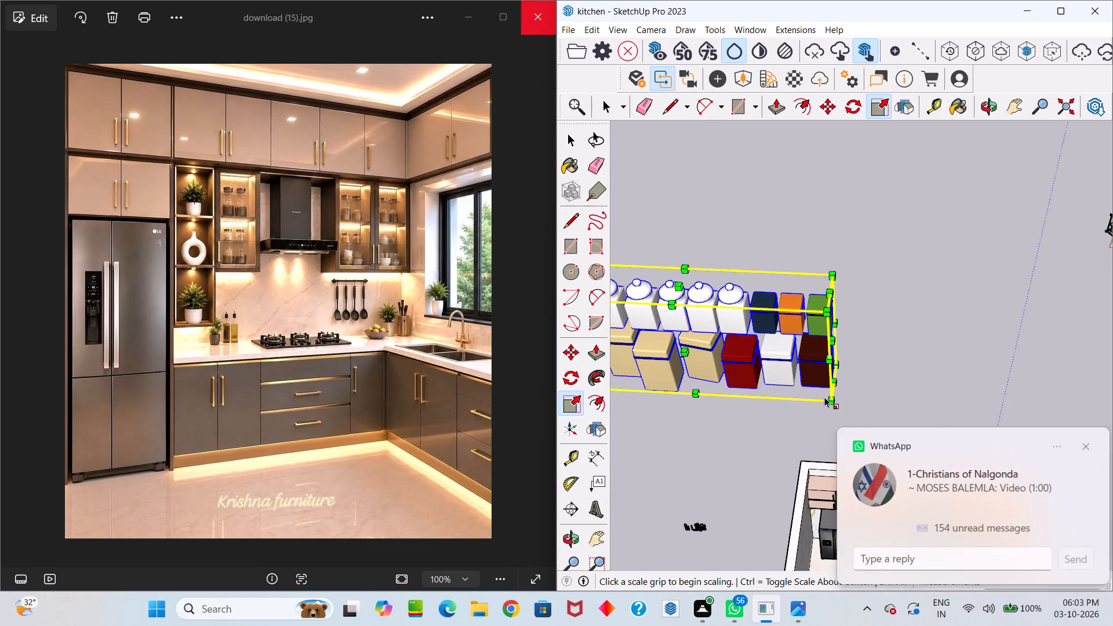
drag(836, 397, 716, 246)
key(space)
middle_drag(725, 252, 942, 210)
drag(721, 245, 942, 210)
scroll(947, 212, down, 2)
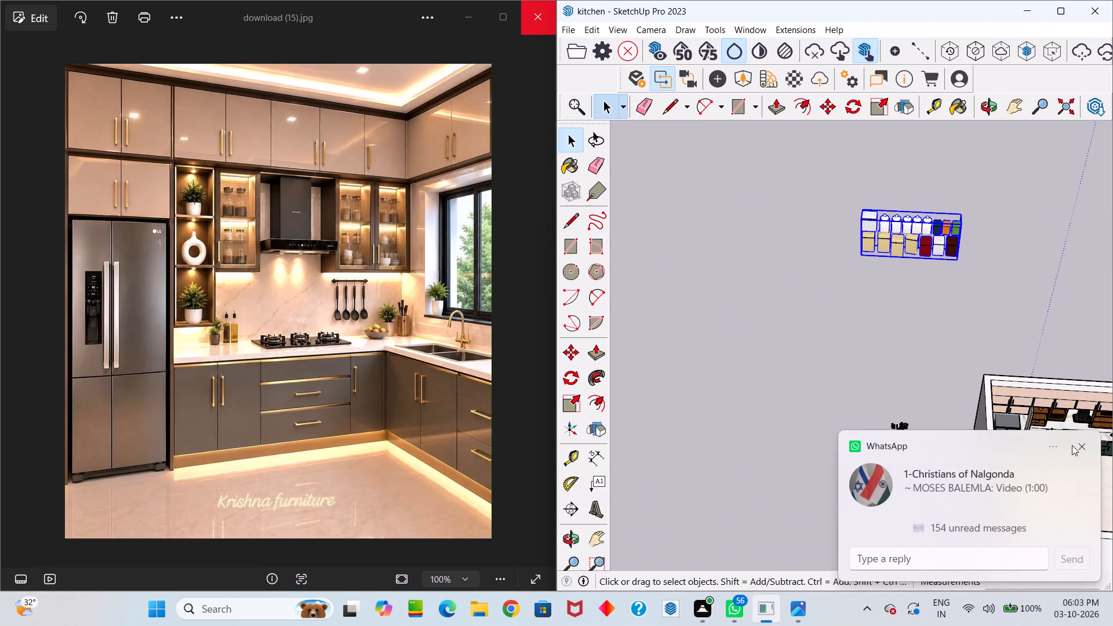
Dismiss the chat notification and rotate the canister set 90 degrees on the horizontal plane.
click(1083, 445)
middle_drag(1014, 340, 918, 266)
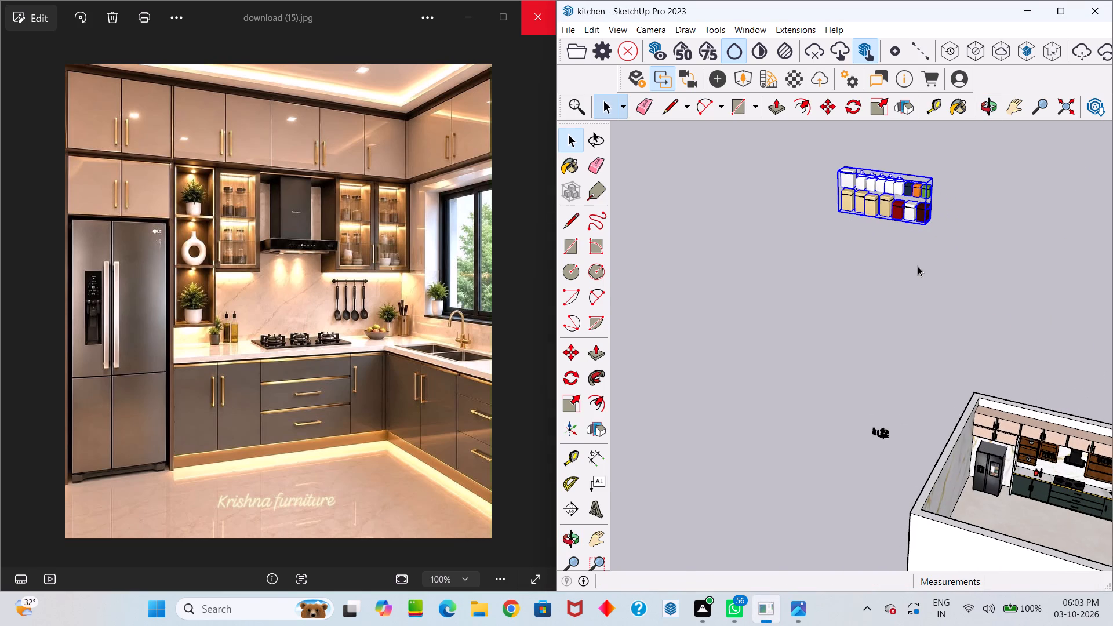
middle_drag(904, 242, 845, 224)
drag(885, 228, 845, 224)
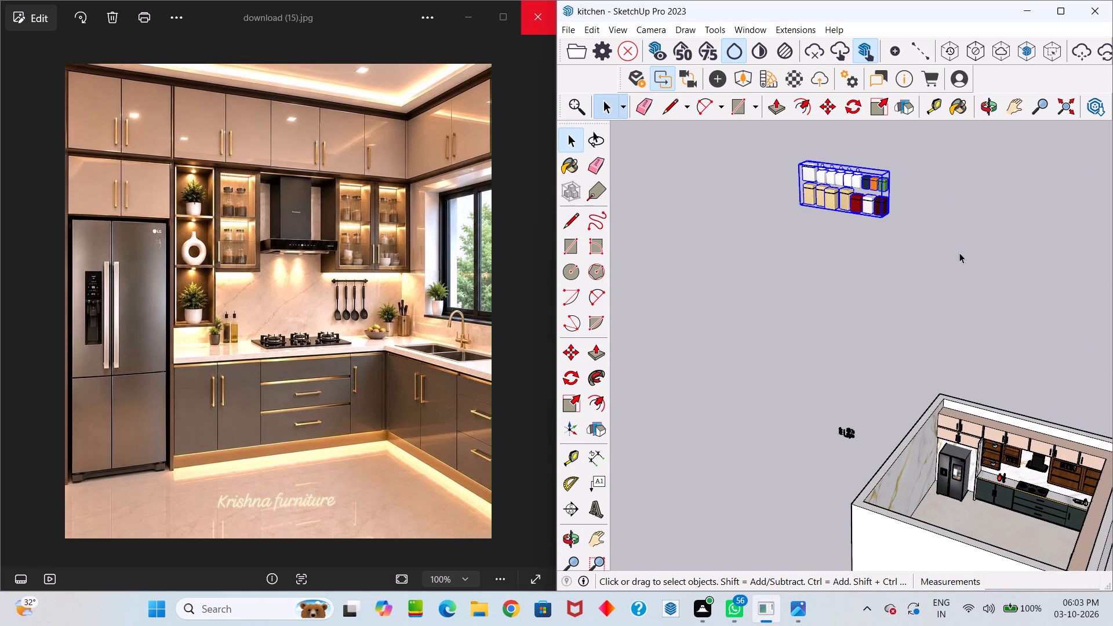
key(q)
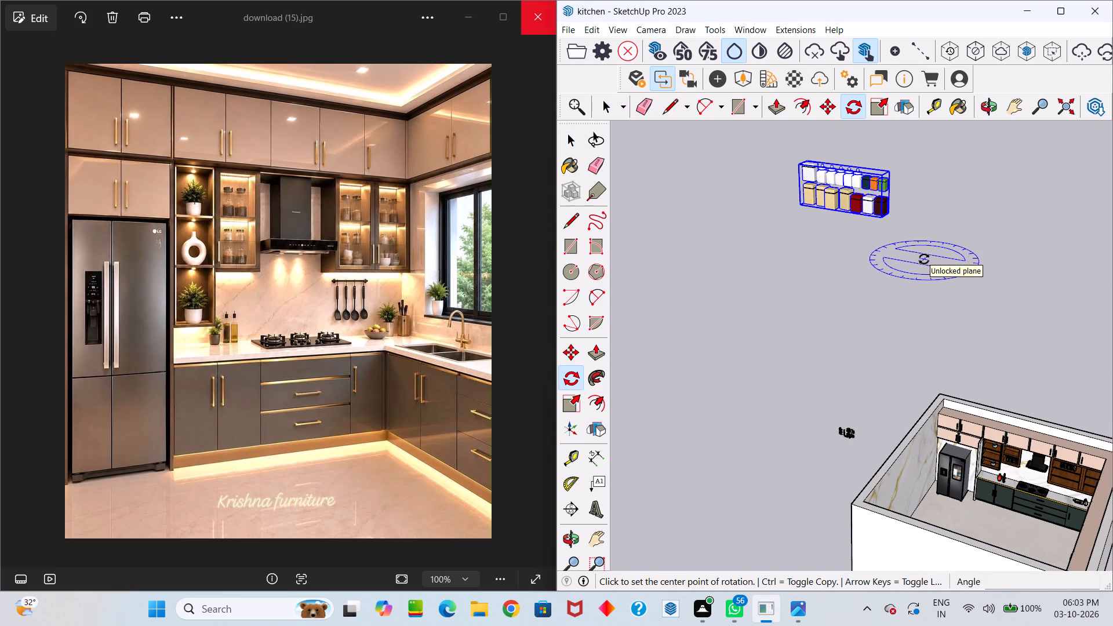
click(924, 259)
click(958, 234)
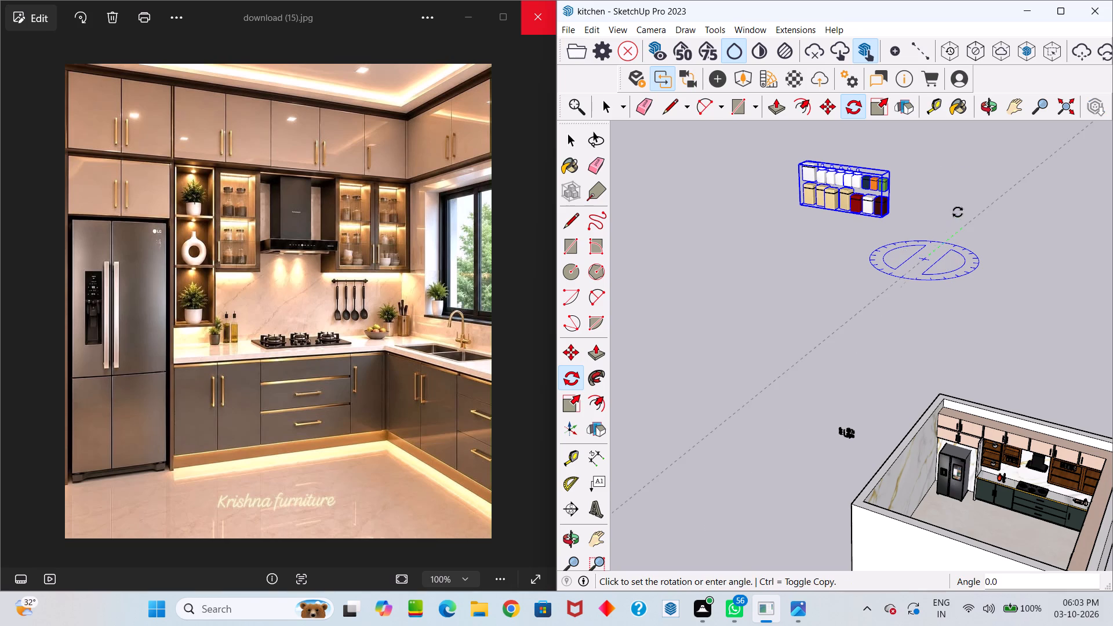
click(906, 252)
Examine the area around the kitchen to locate the rotated canister set, and clear the selection.
scroll(900, 259, down, 2)
middle_drag(900, 260, 927, 277)
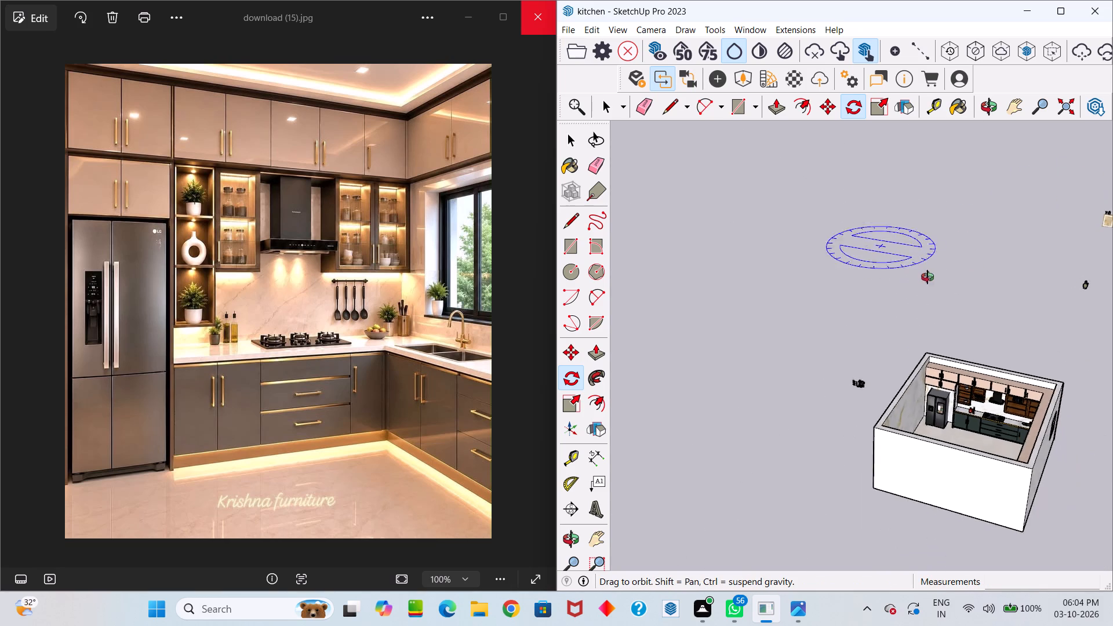
middle_drag(927, 277, 969, 292)
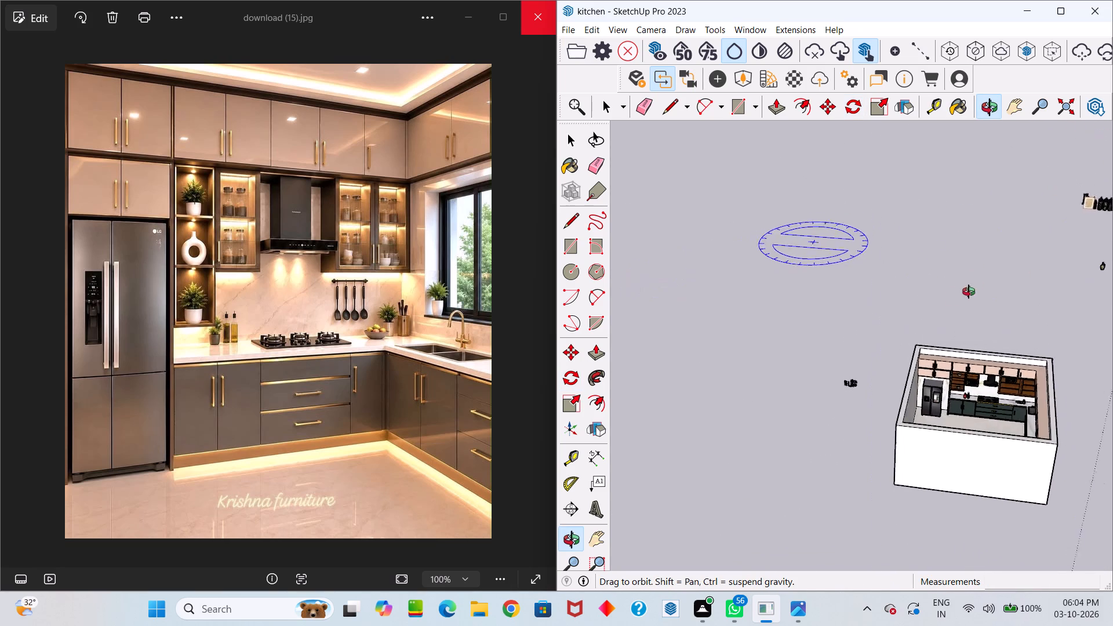
middle_drag(969, 292, 934, 301)
scroll(927, 305, down, 7)
scroll(990, 283, up, 12)
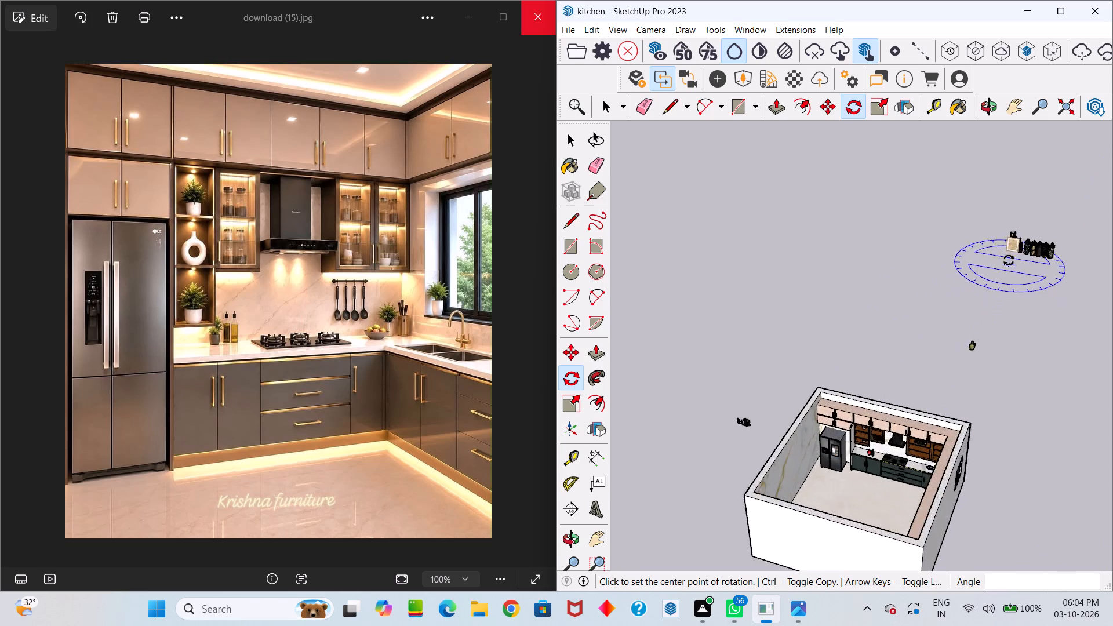
scroll(1021, 252, up, 5)
middle_drag(1024, 250, 900, 257)
scroll(890, 278, down, 12)
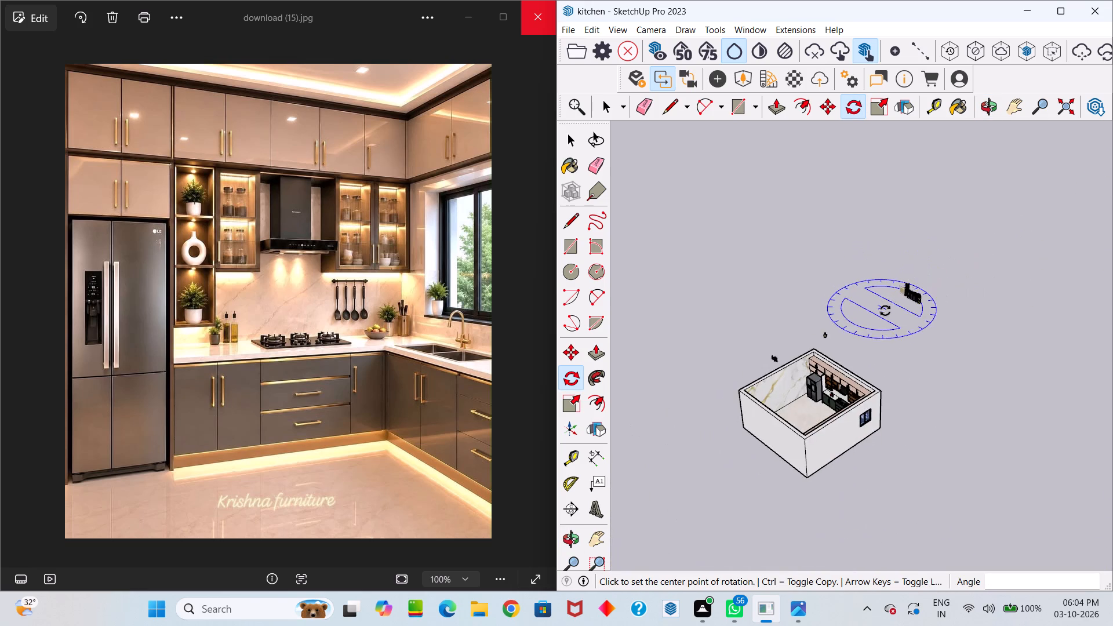
scroll(885, 311, down, 20)
scroll(885, 311, down, 2)
scroll(991, 261, up, 12)
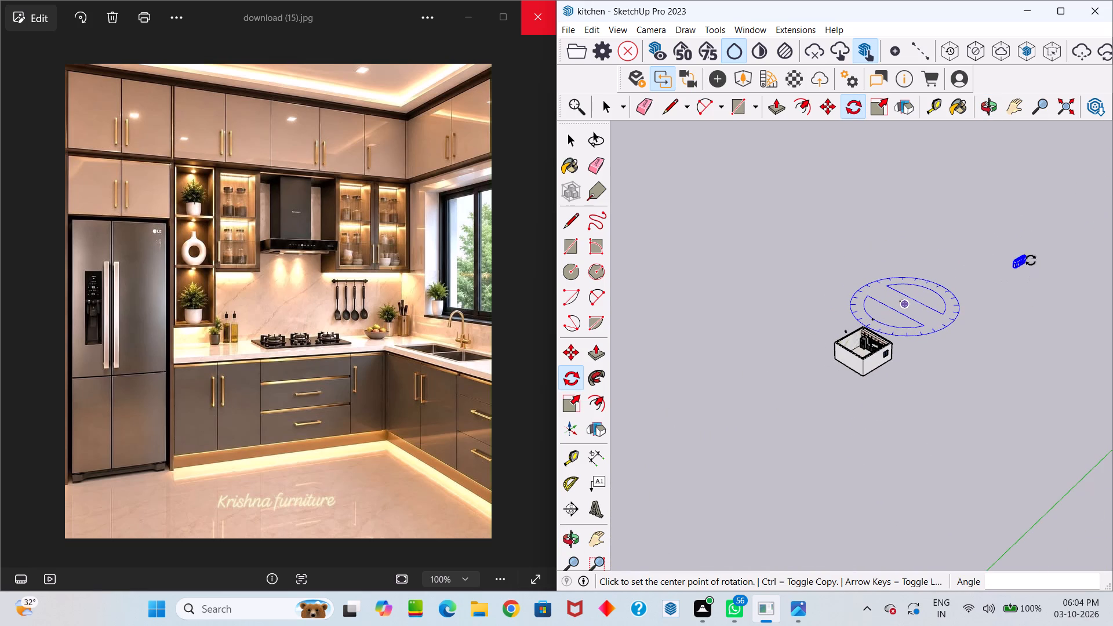
scroll(1031, 263, up, 7)
scroll(973, 250, up, 6)
scroll(917, 248, up, 5)
key(space)
middle_drag(916, 307, 1021, 401)
middle_drag(884, 293, 967, 344)
scroll(940, 289, up, 6)
key(space)
key(space)
key(space)
key(space)
key(space)
click(875, 261)
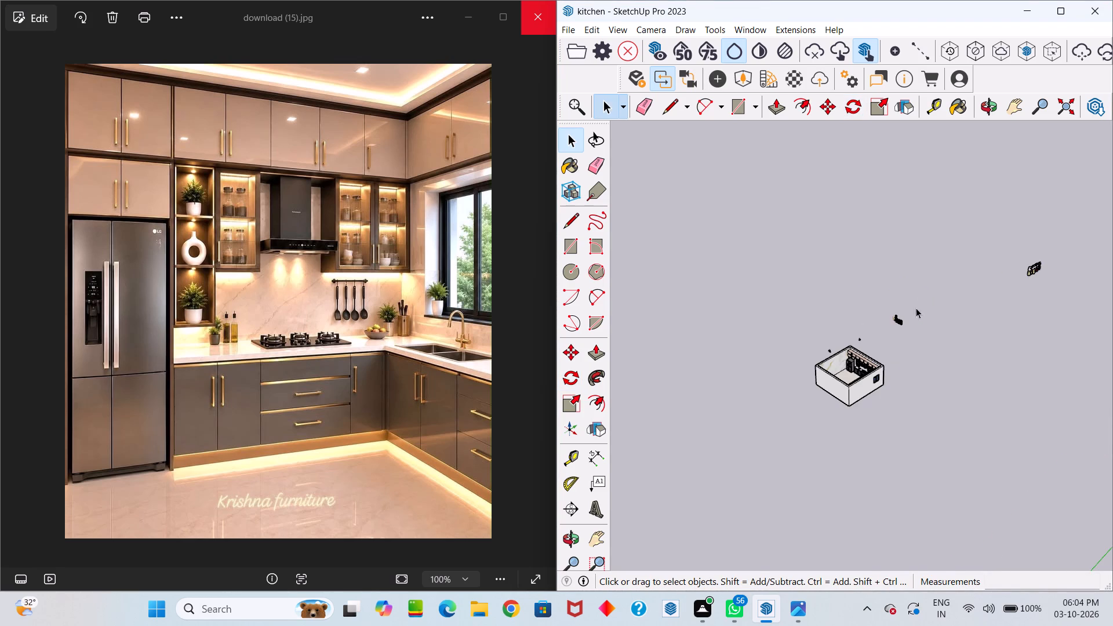
Move the distant canister set close to the outside of the kitchen, near its window wall.
scroll(887, 348, up, 12)
scroll(923, 297, up, 5)
middle_drag(916, 294, 968, 361)
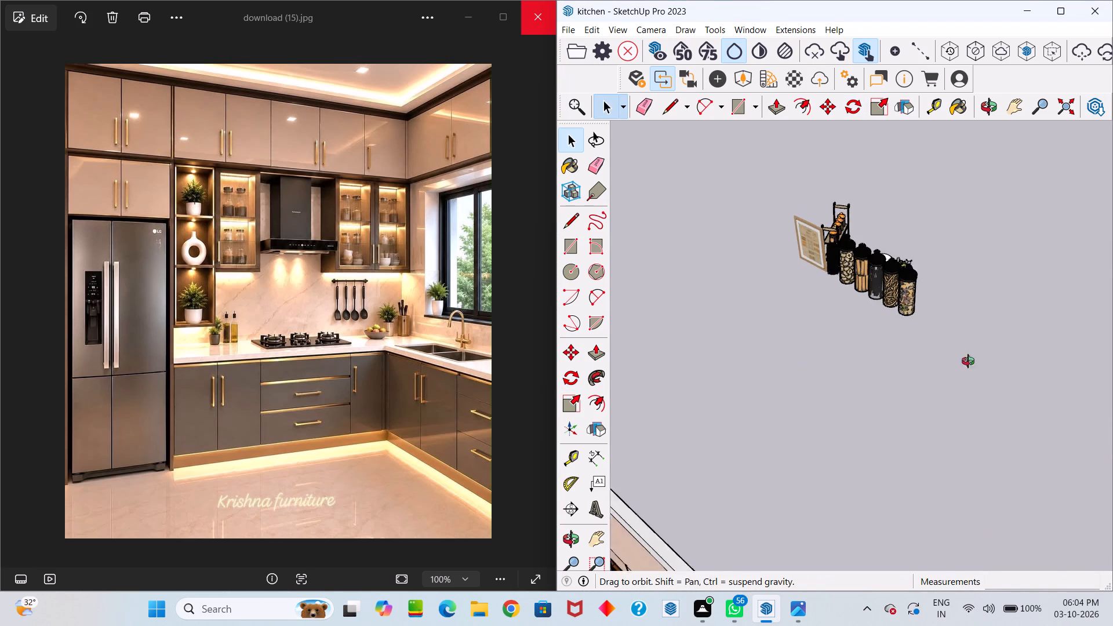
middle_drag(968, 361, 1112, 426)
scroll(998, 362, down, 12)
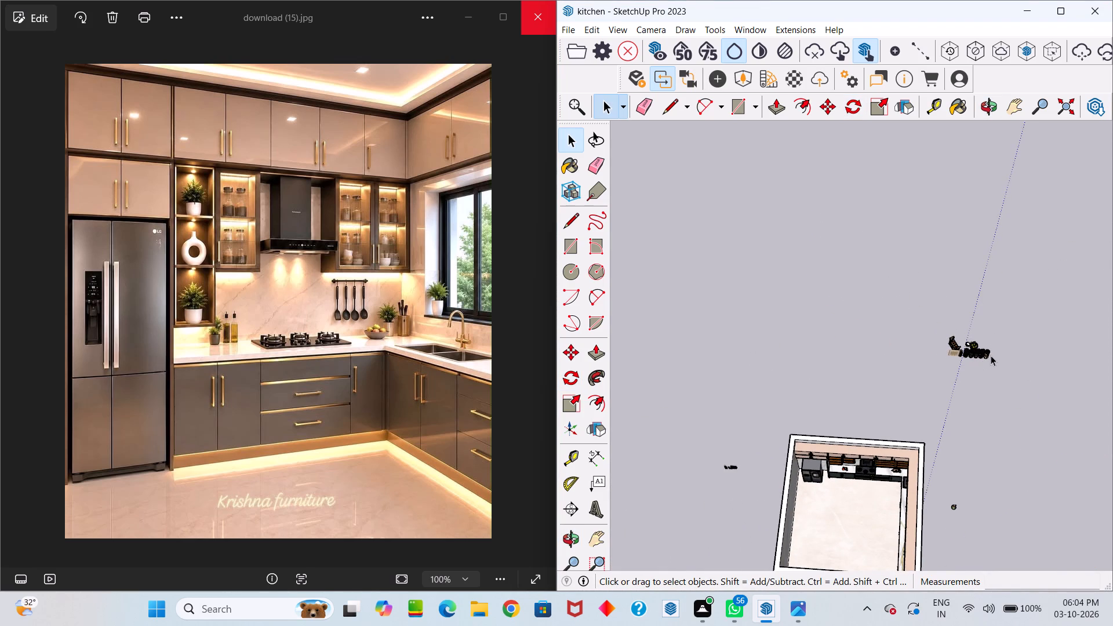
middle_drag(985, 351, 594, 314)
drag(965, 340, 594, 314)
scroll(616, 329, down, 13)
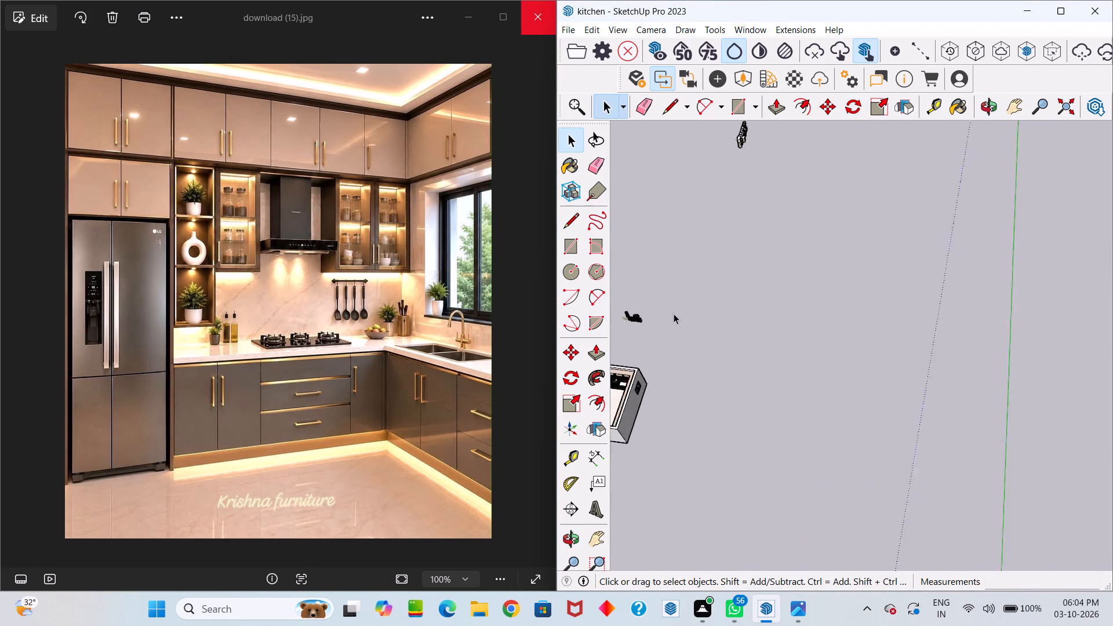
scroll(724, 153, up, 4)
click(733, 148)
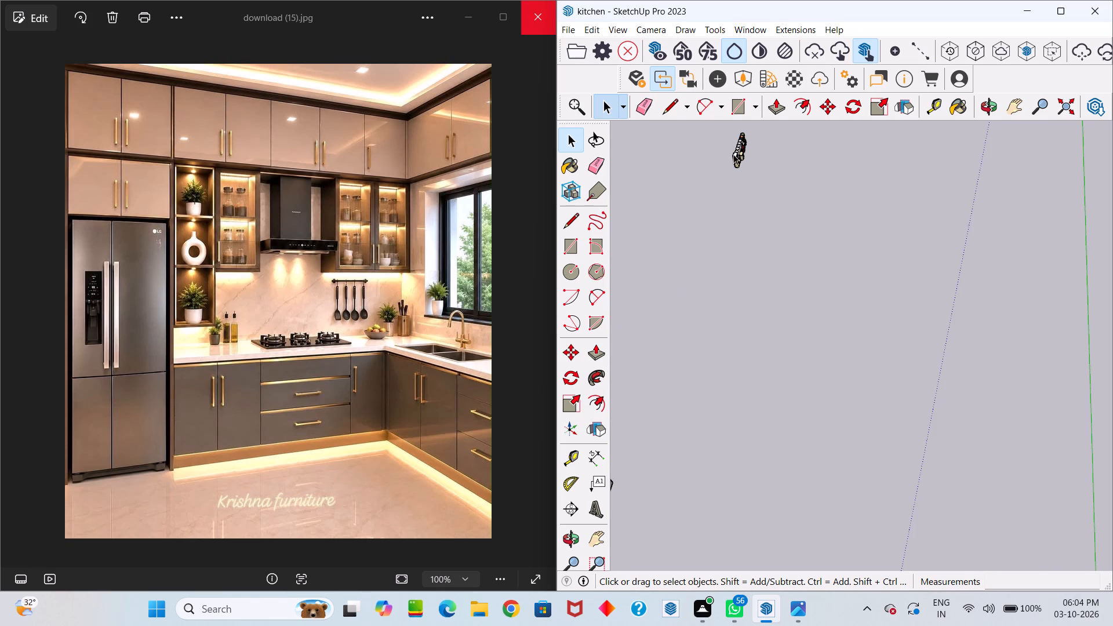
click(733, 154)
key(m)
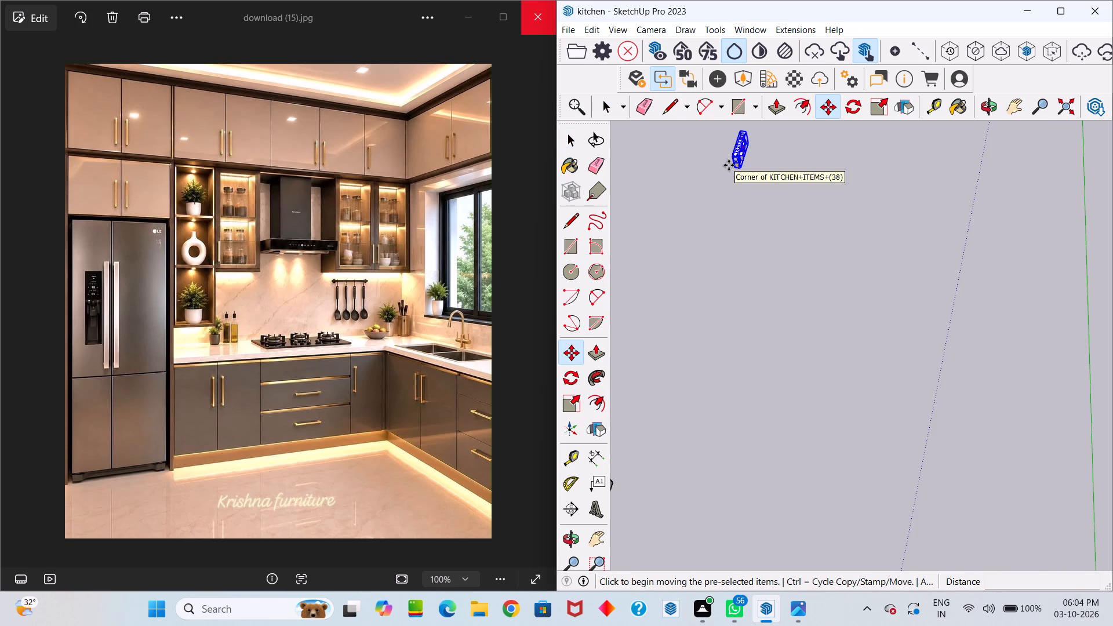
drag(732, 168, 734, 177)
scroll(701, 238, down, 13)
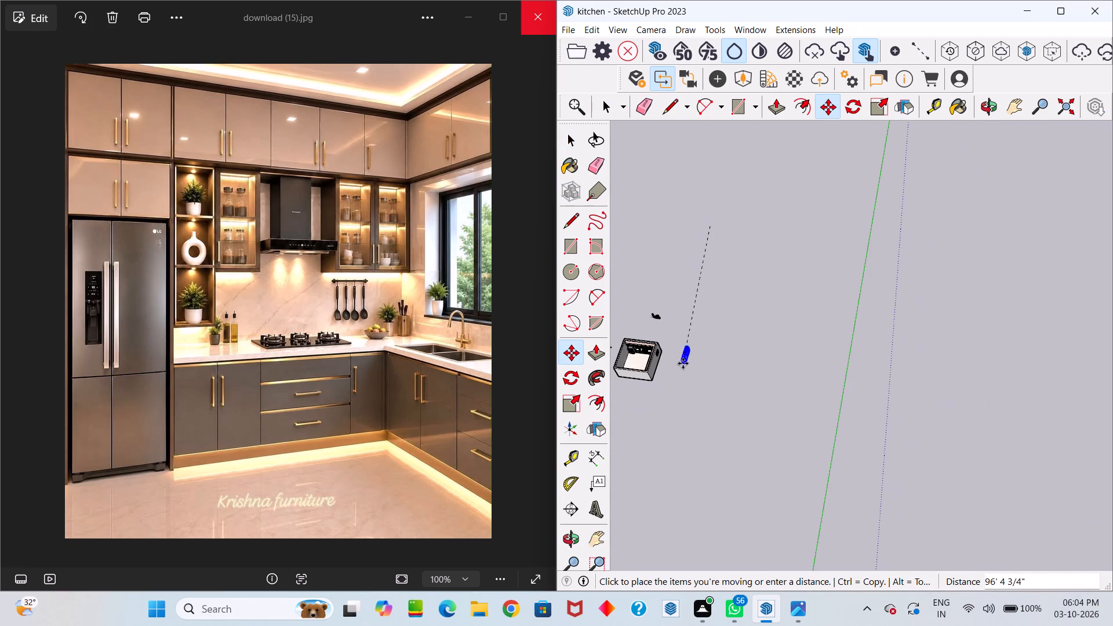
click(667, 380)
Rotate the canister set another 90 degrees on the horizontal plane.
middle_drag(667, 380, 878, 237)
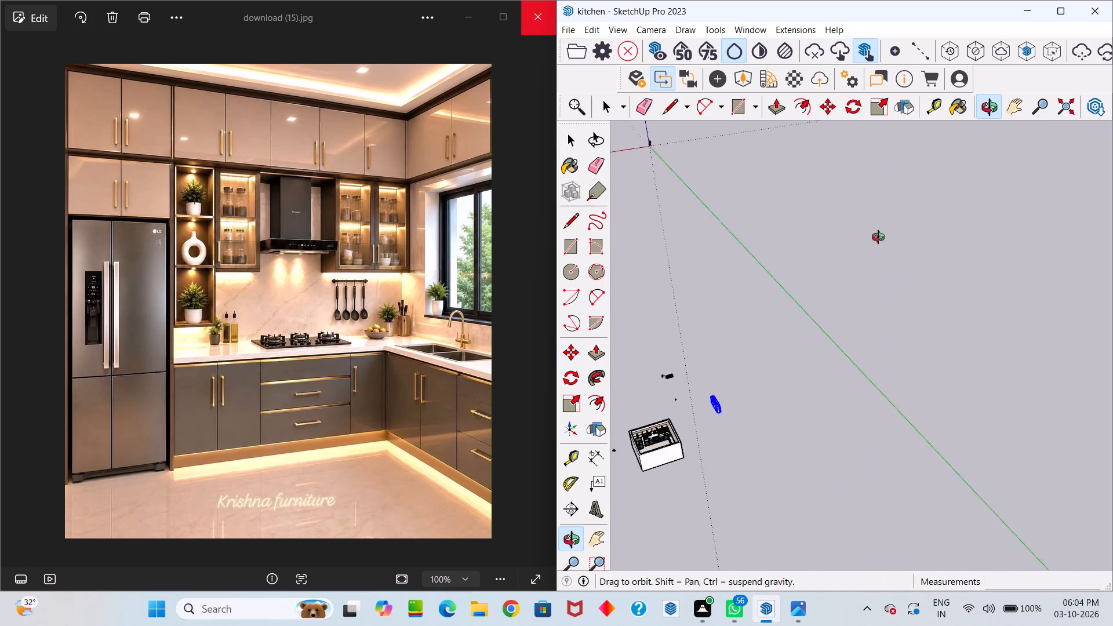
middle_drag(878, 237, 1069, 231)
scroll(951, 436, up, 11)
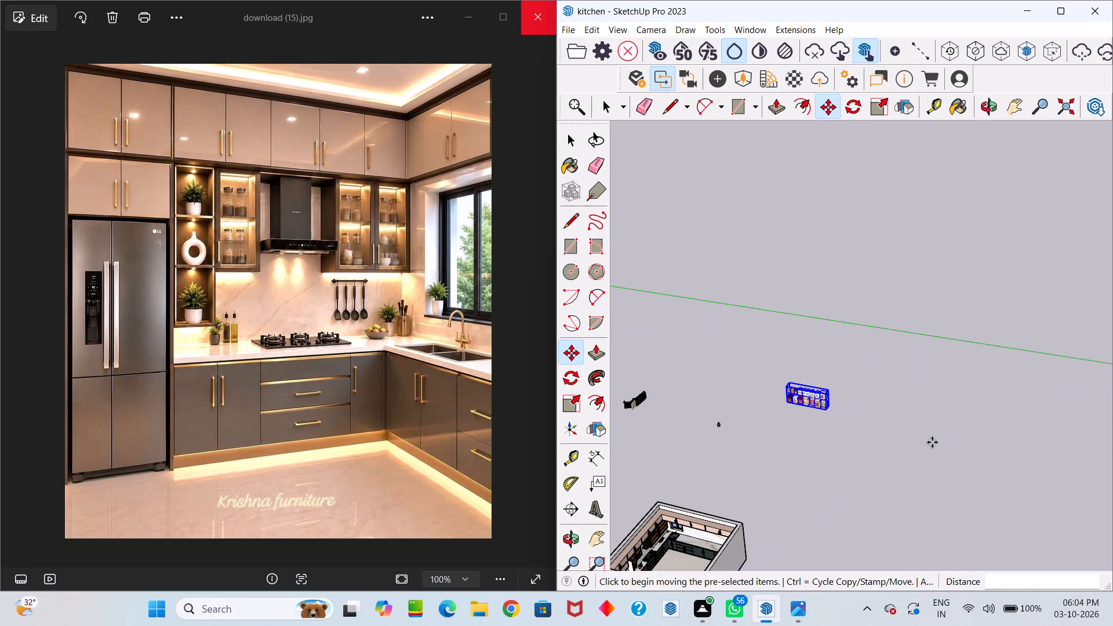
key(space)
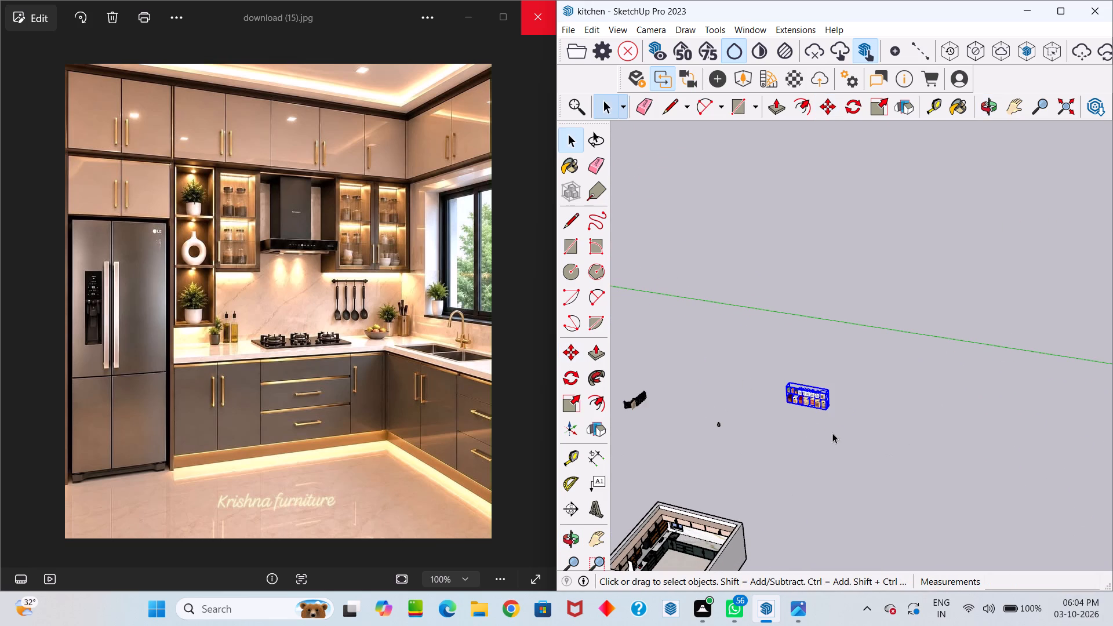
middle_drag(832, 433, 841, 349)
drag(832, 433, 841, 349)
scroll(832, 431, up, 1)
middle_click(841, 354)
scroll(831, 305, down, 1)
scroll(831, 305, up, 13)
middle_drag(833, 359, 878, 377)
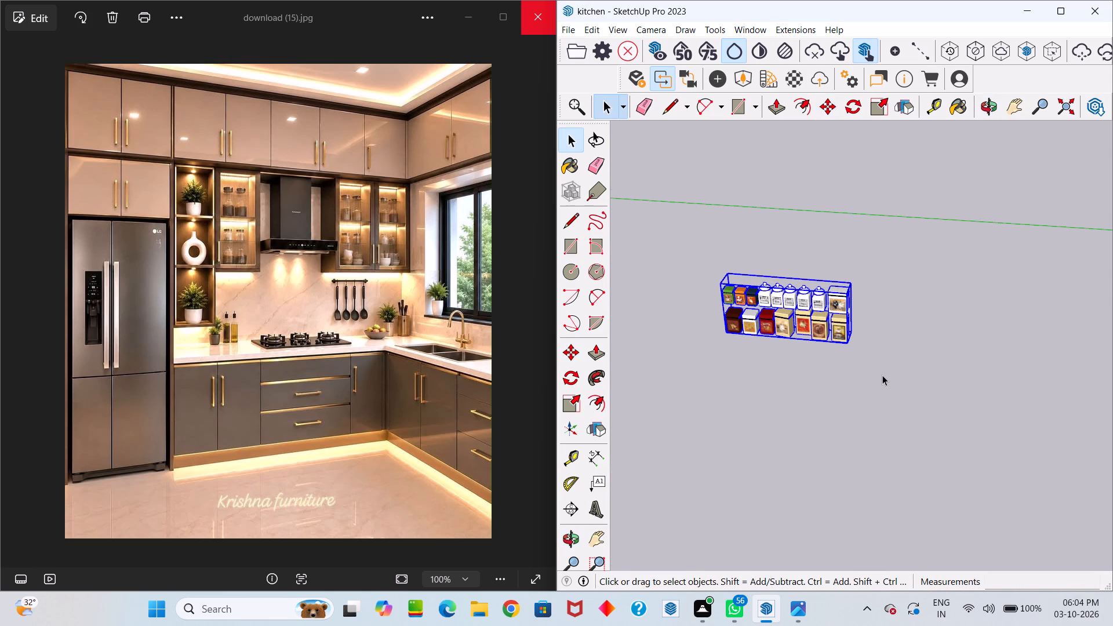
key(q)
click(837, 406)
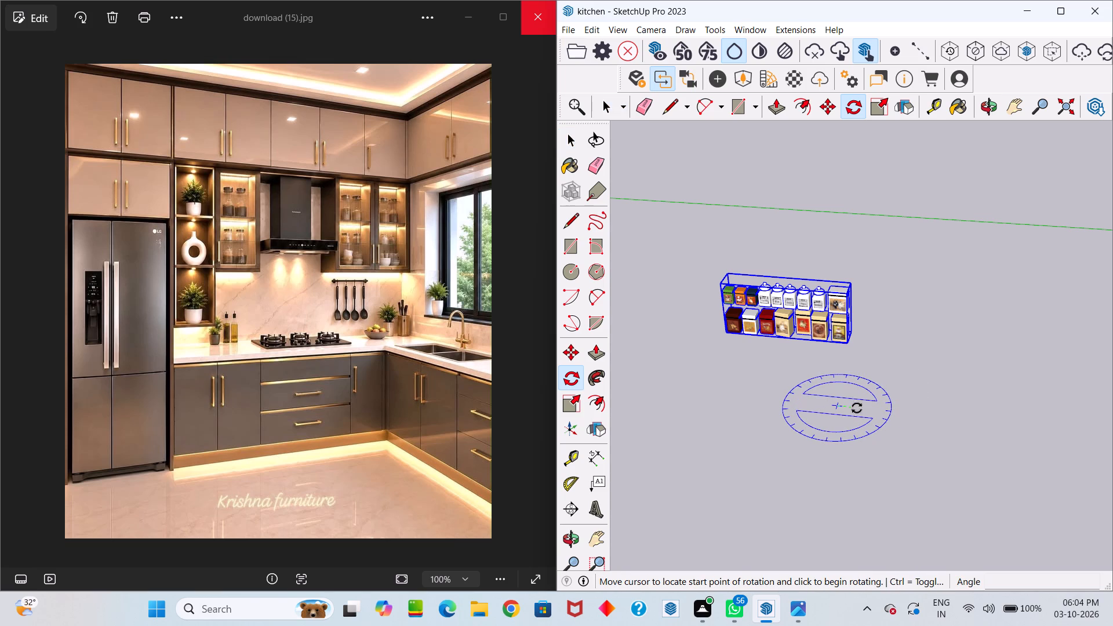
click(882, 404)
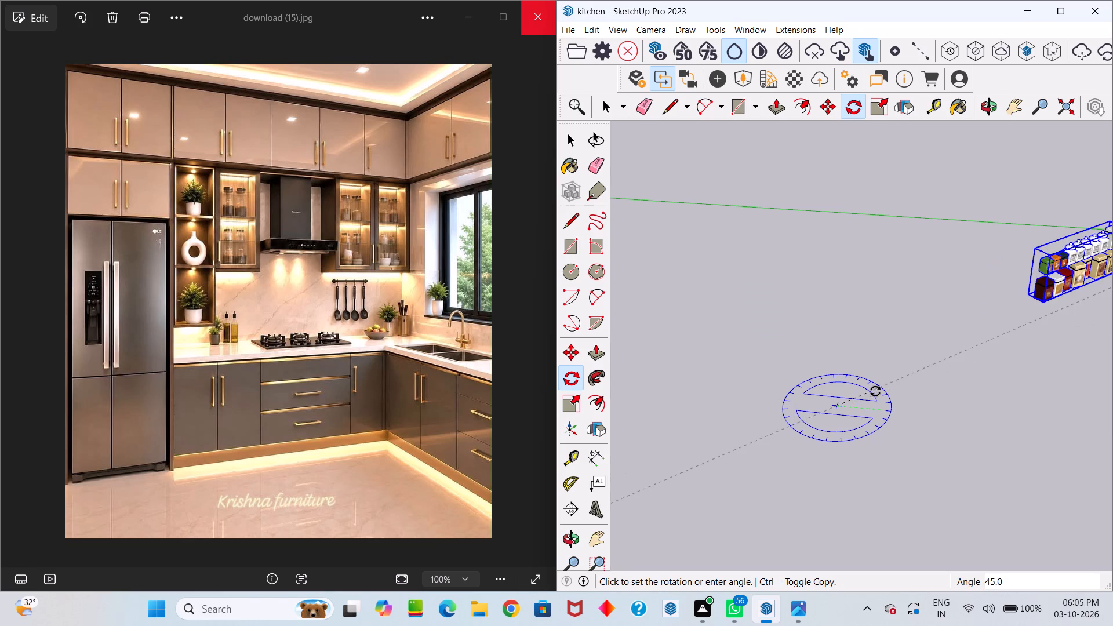
click(853, 359)
Move the canister set about 51' 6 5/8" to just beside the kitchen, near its back corner.
scroll(818, 391, down, 10)
middle_drag(893, 390, 729, 424)
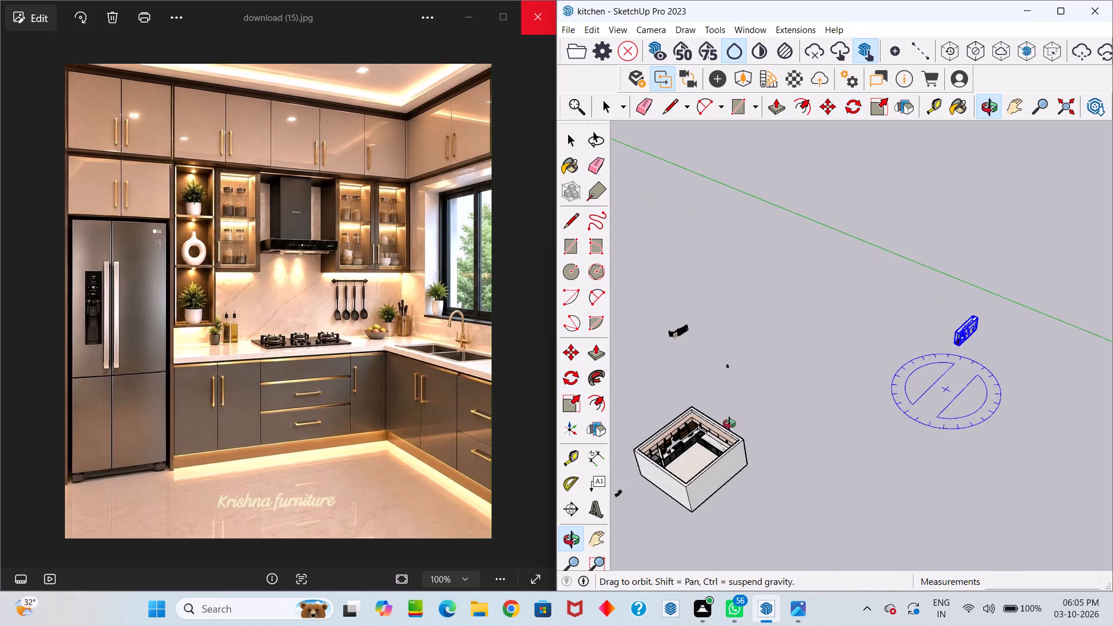
middle_drag(729, 424, 723, 419)
key(space)
scroll(964, 354, up, 11)
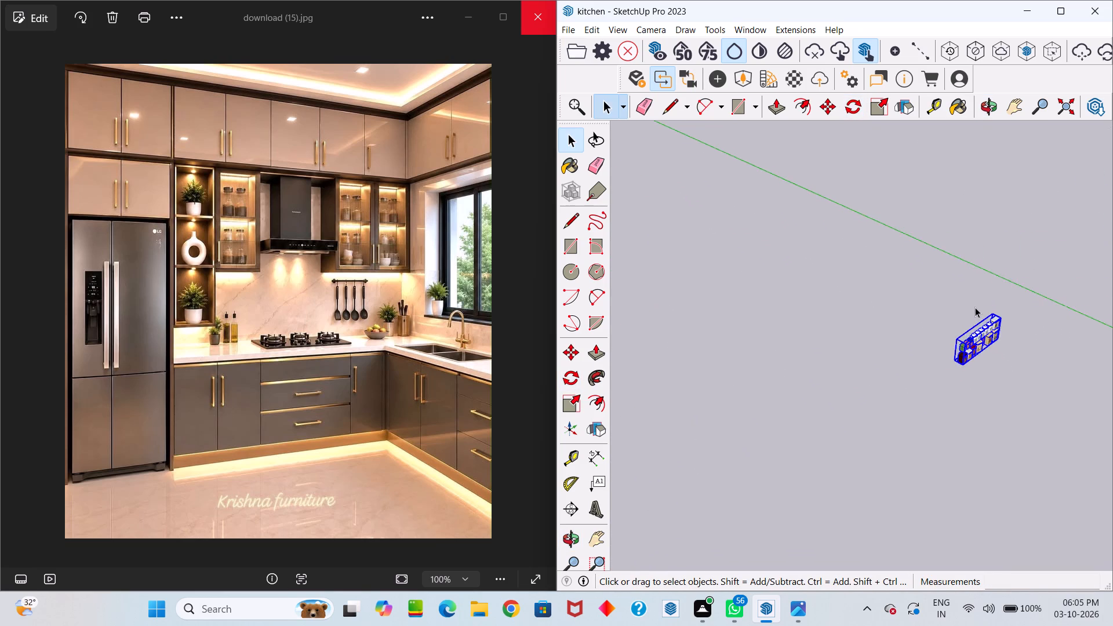
scroll(975, 307, up, 4)
middle_drag(986, 330, 923, 270)
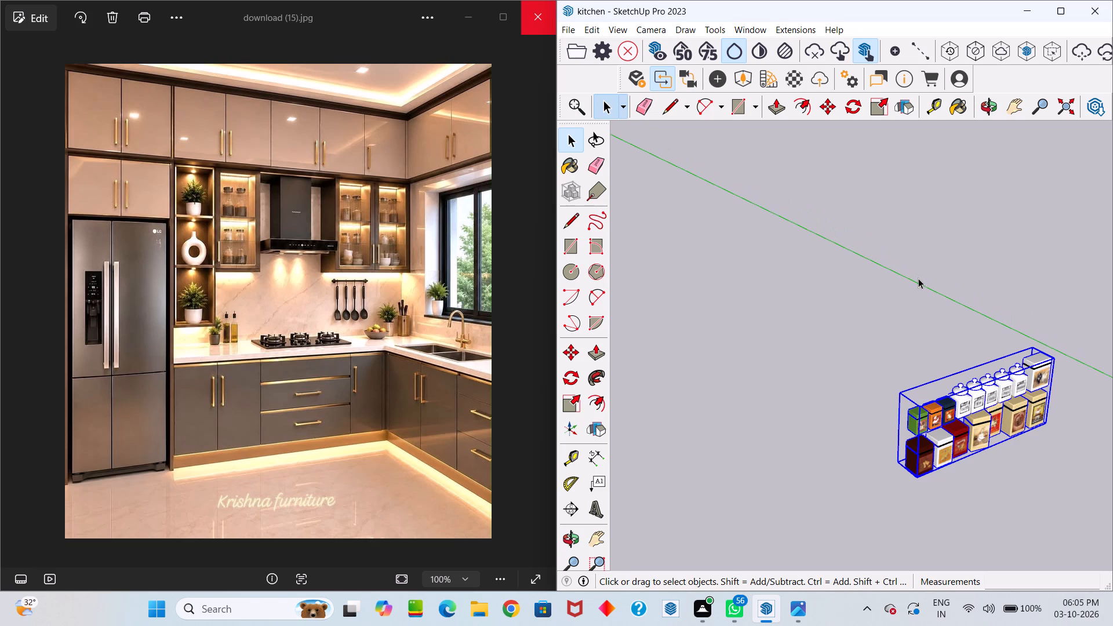
key(m)
click(897, 395)
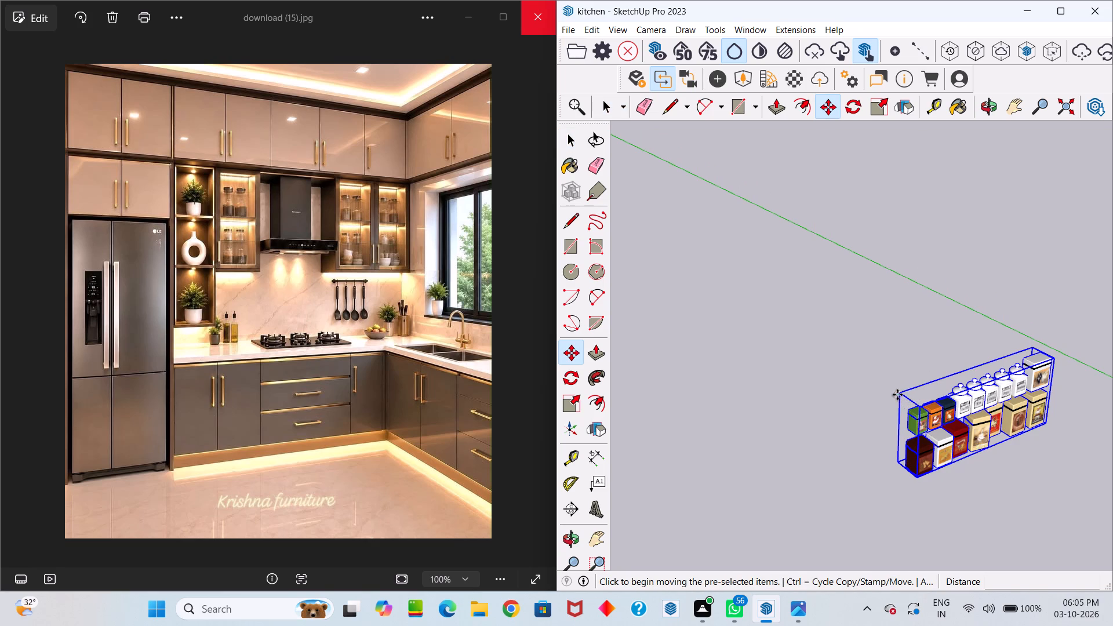
scroll(793, 395, down, 20)
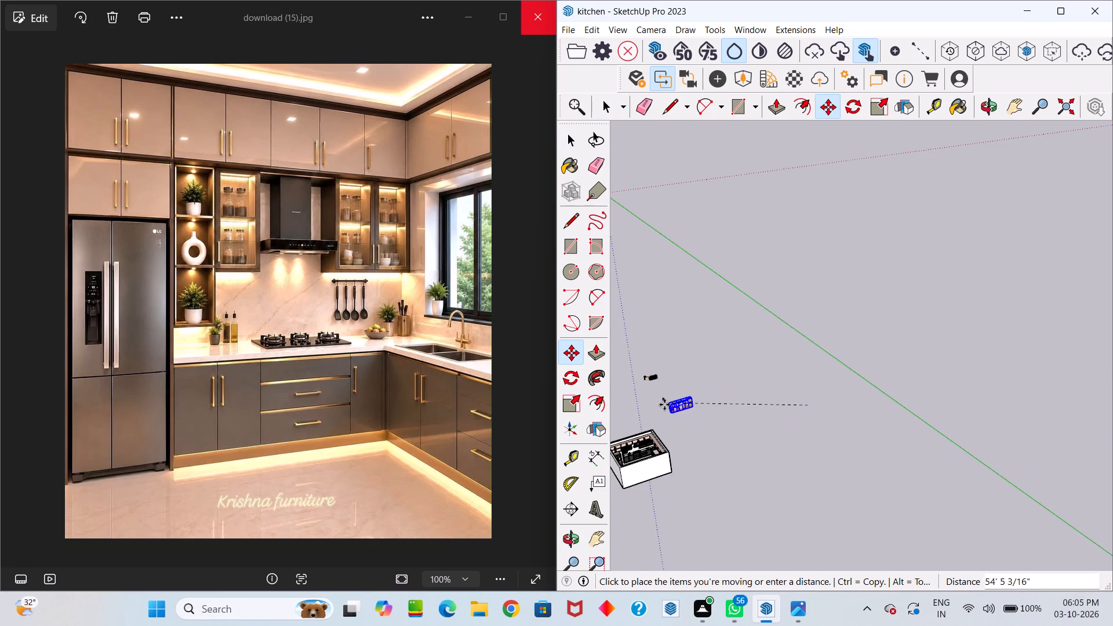
scroll(664, 405, up, 5)
scroll(664, 457, up, 6)
click(682, 434)
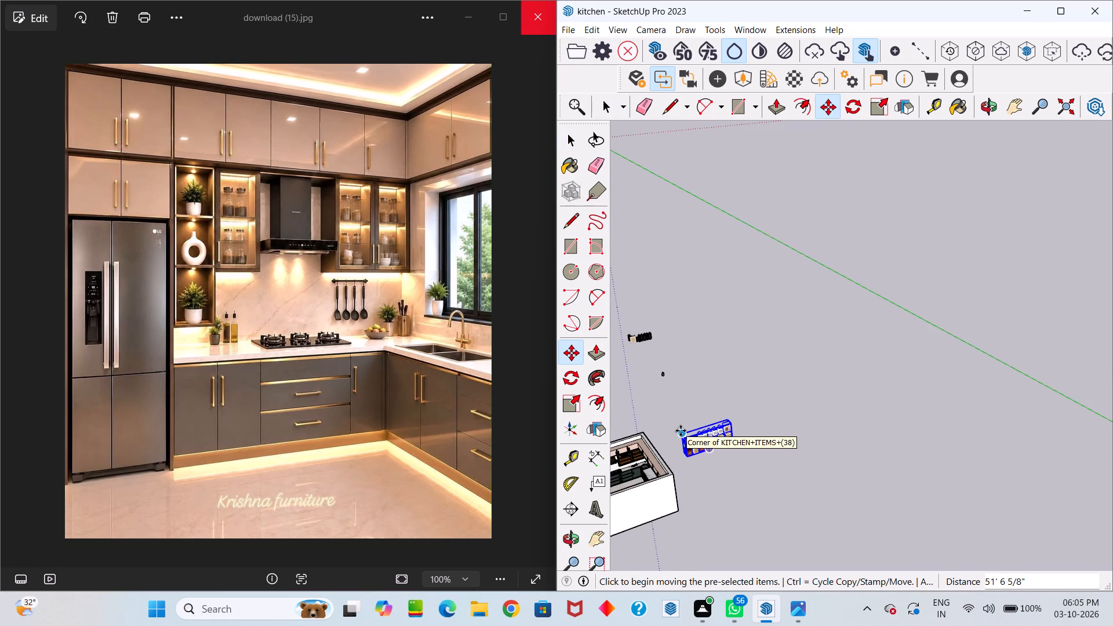
Explode the canister set component beside the kitchen and the group inside it into separate canisters.
middle_drag(681, 430, 712, 406)
drag(675, 424, 712, 406)
middle_drag(757, 421, 664, 445)
scroll(757, 421, down, 1)
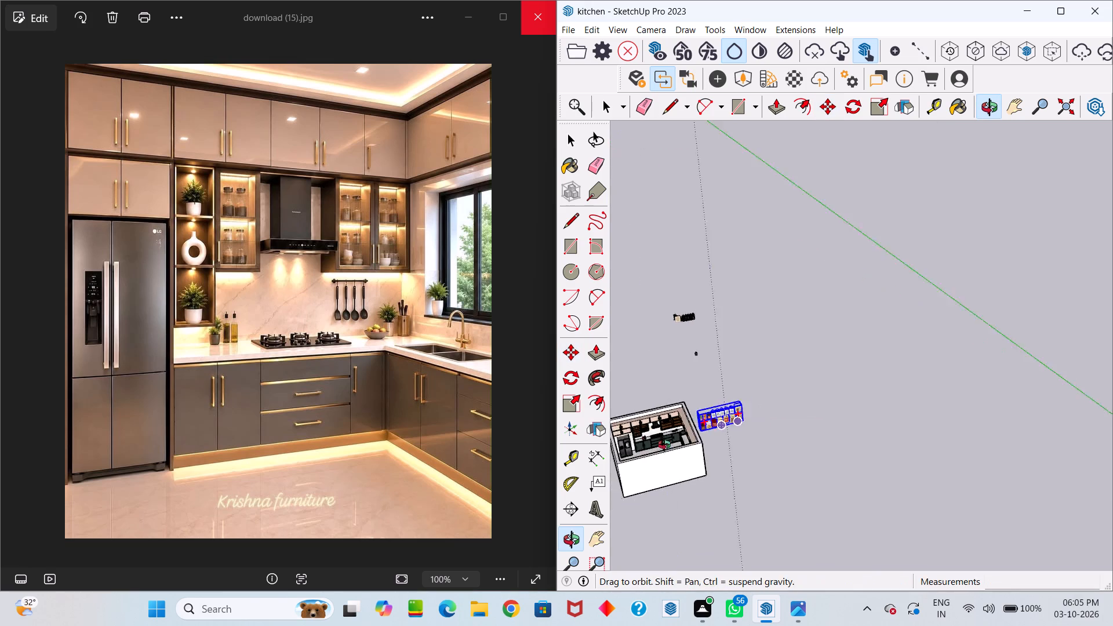
middle_drag(664, 445, 568, 409)
scroll(668, 392, up, 11)
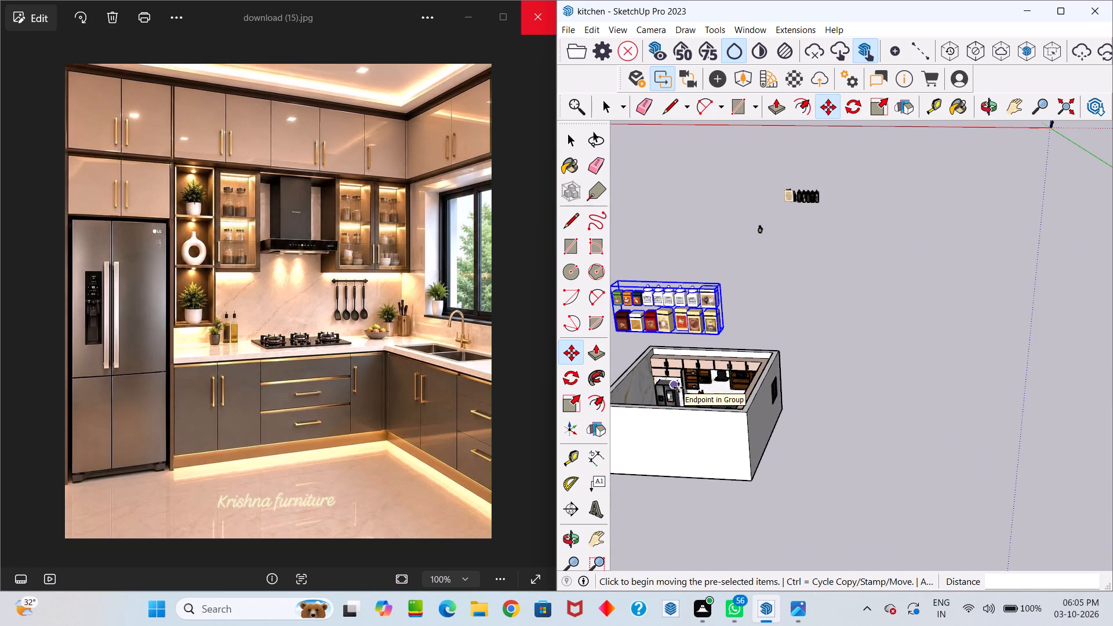
middle_drag(678, 388, 843, 408)
drag(693, 380, 843, 408)
key(space)
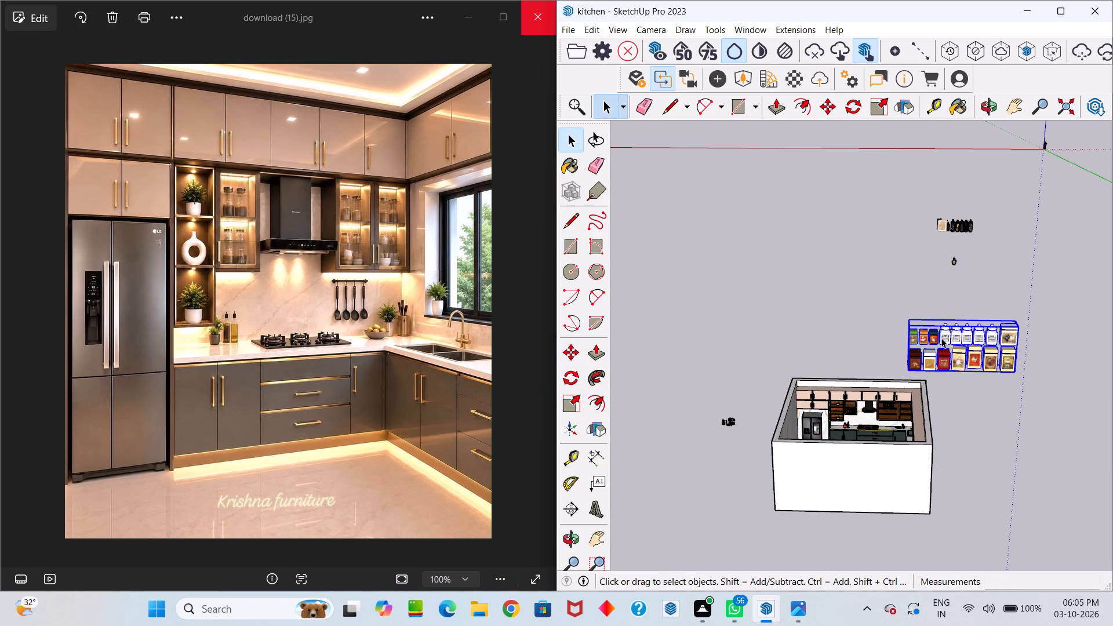
right_click(977, 331)
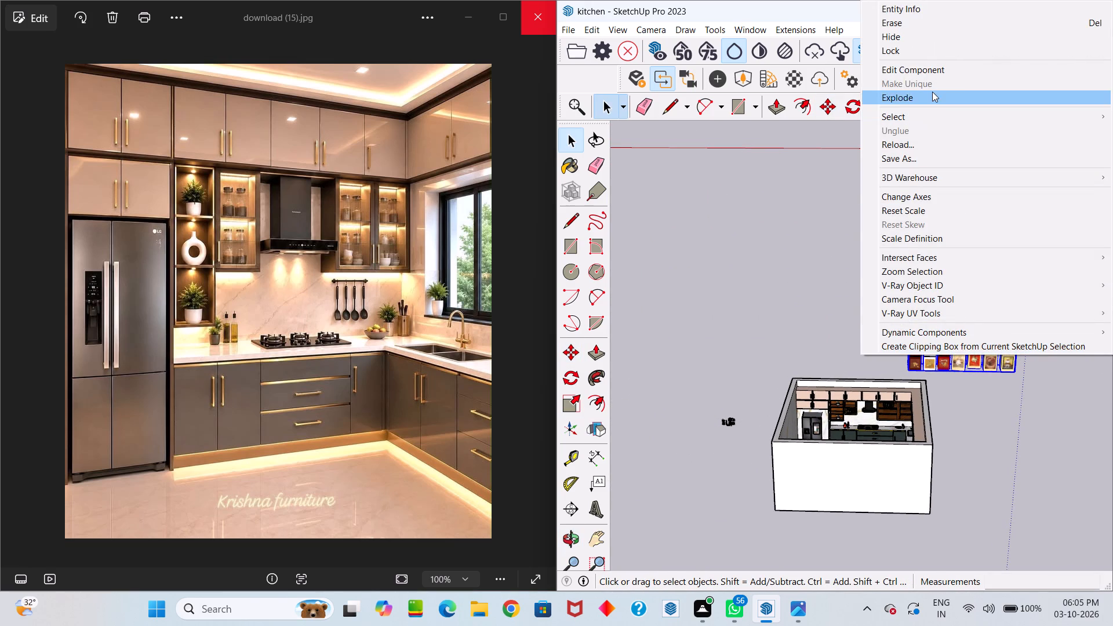
click(931, 92)
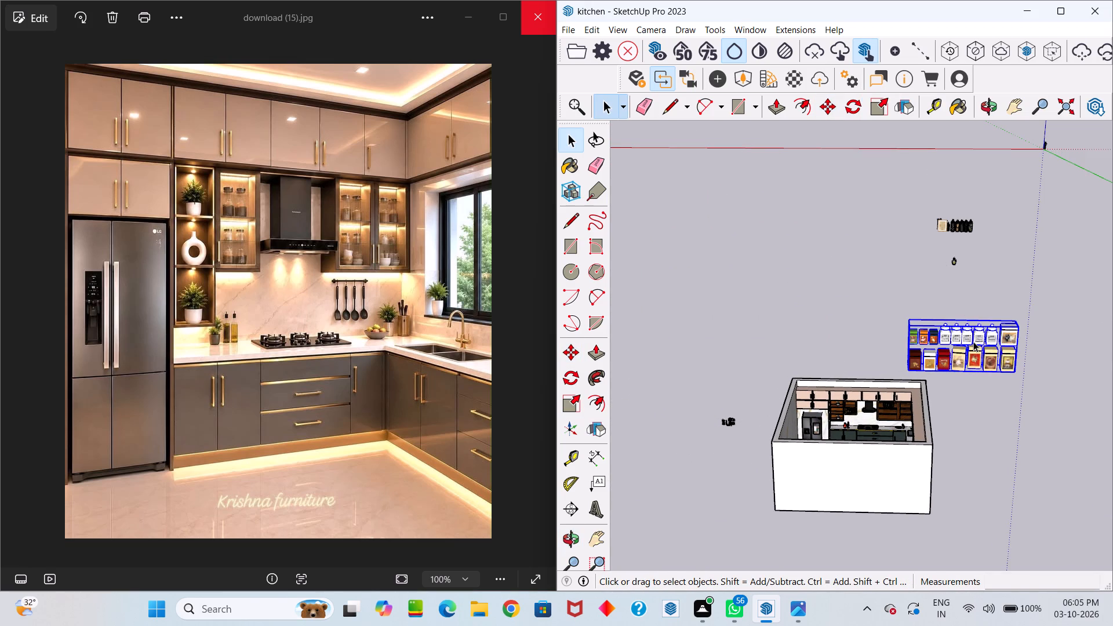
right_click(973, 341)
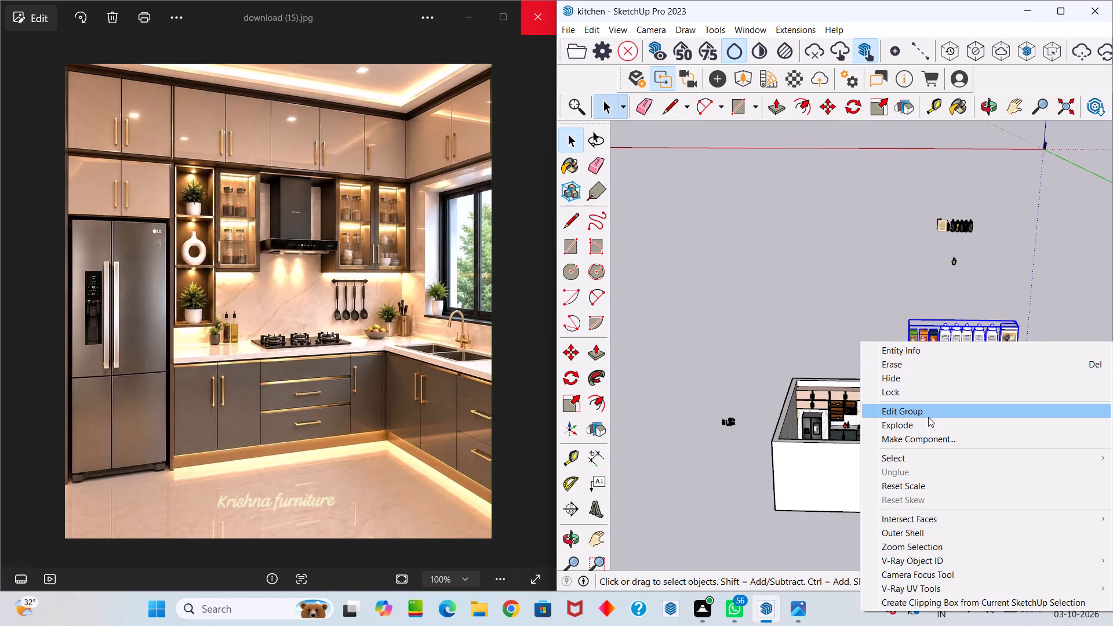
click(922, 425)
scroll(951, 387, up, 5)
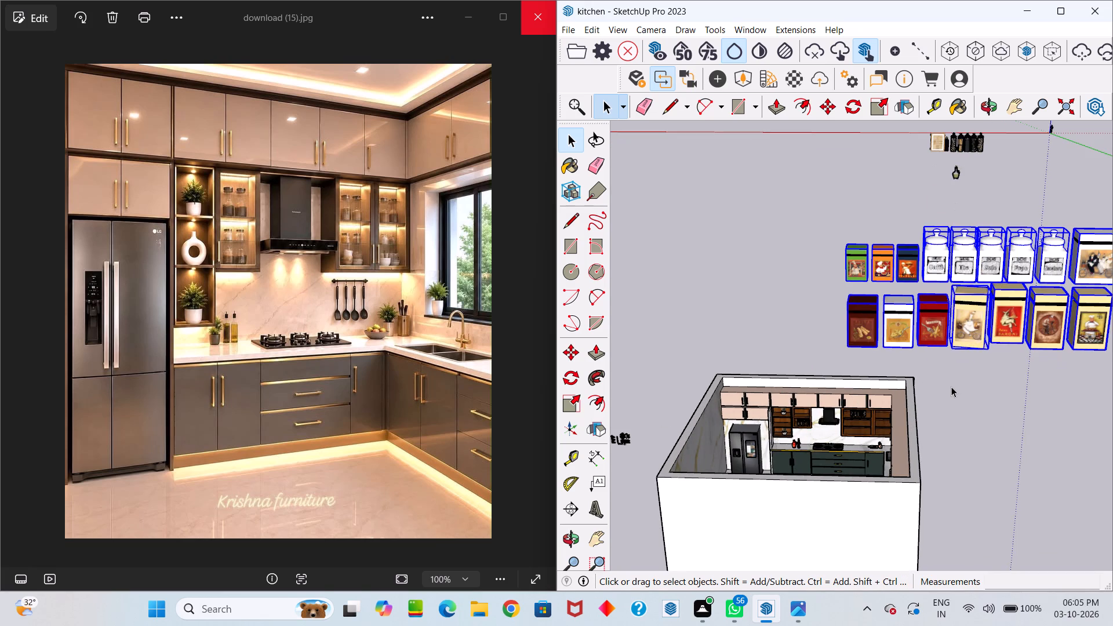
middle_drag(951, 387, 906, 387)
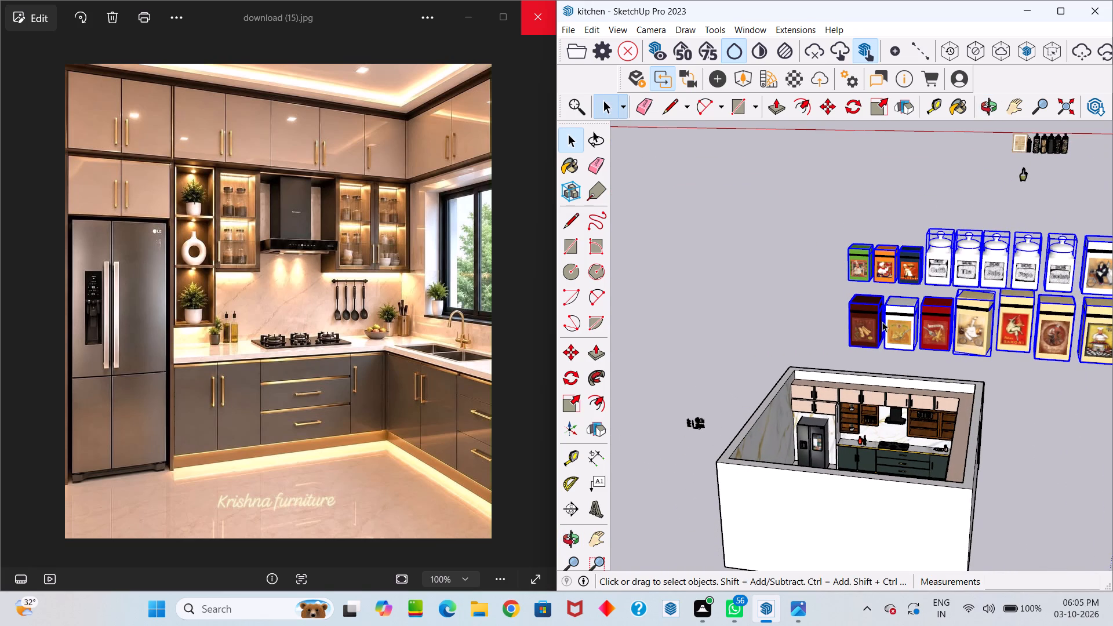
click(891, 177)
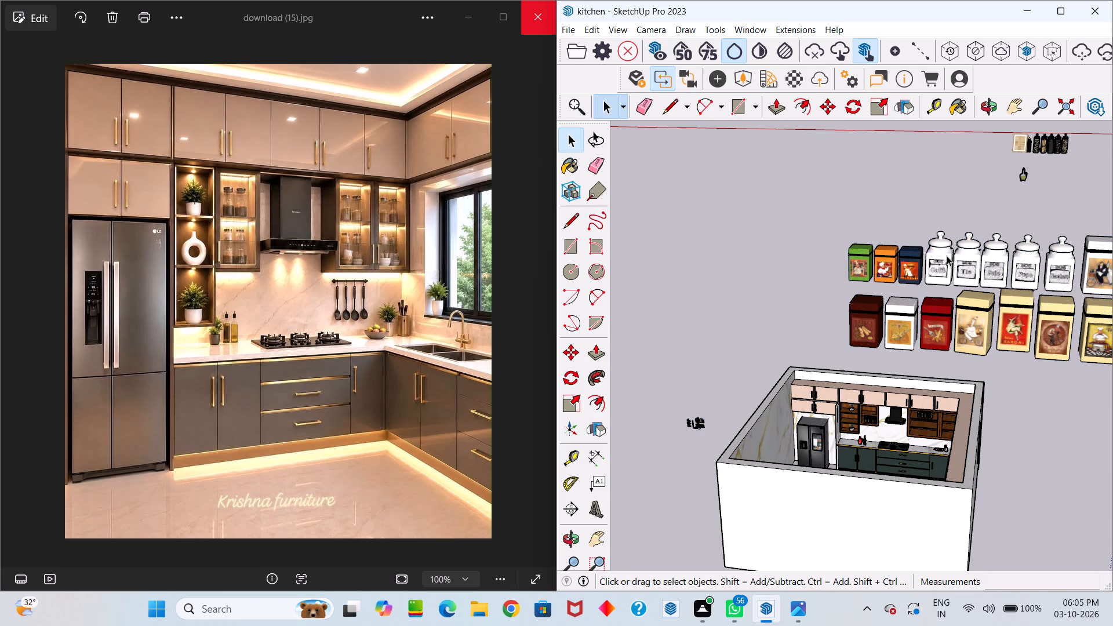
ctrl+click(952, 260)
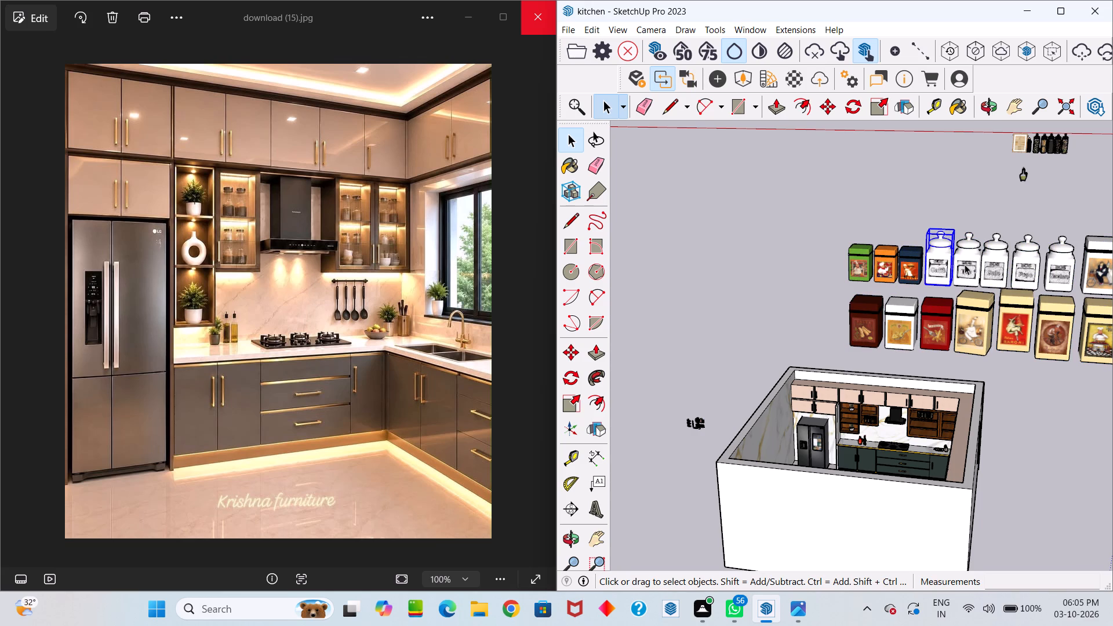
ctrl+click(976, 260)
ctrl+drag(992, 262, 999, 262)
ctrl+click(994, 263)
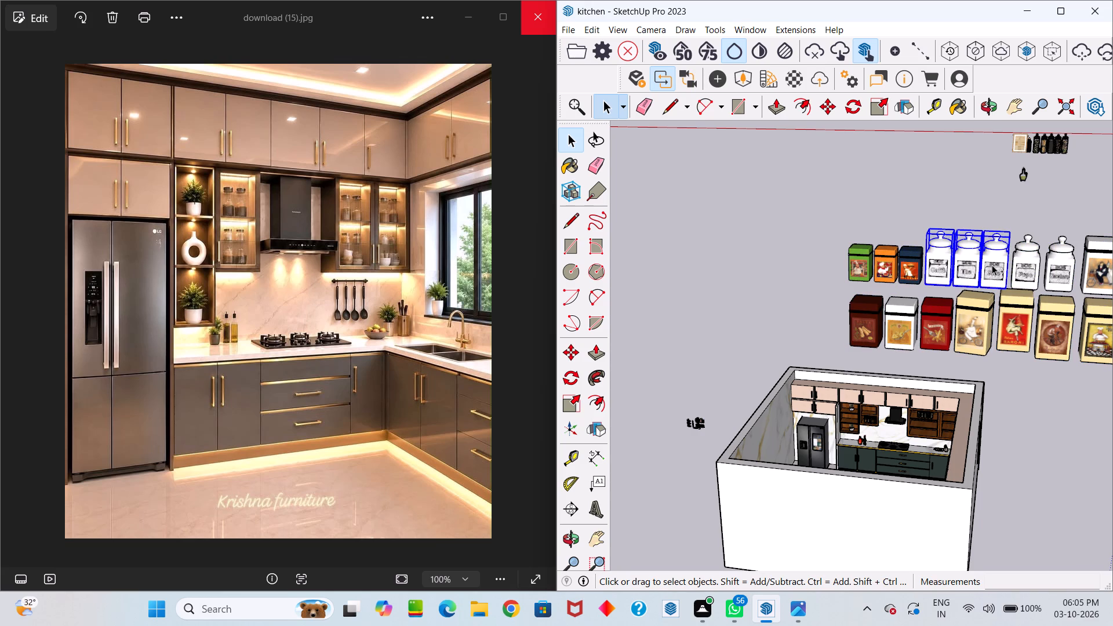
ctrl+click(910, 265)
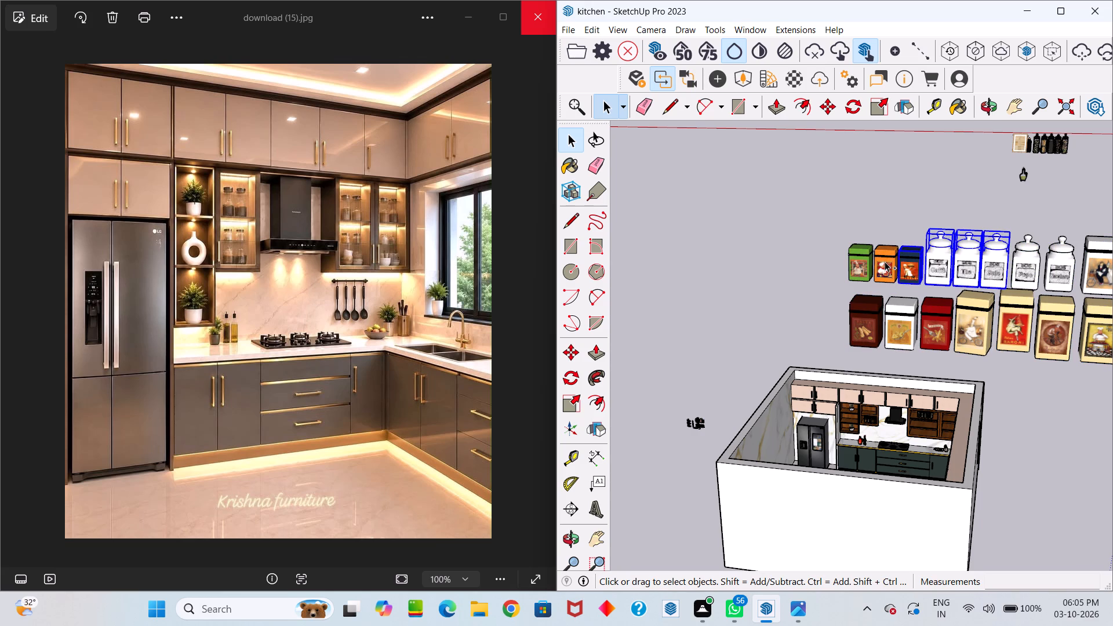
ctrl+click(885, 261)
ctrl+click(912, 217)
Move the green, orange and blue tins together about 50' 2 3/8" into the kitchen, beside the hob below the open wooden cabinet.
click(911, 259)
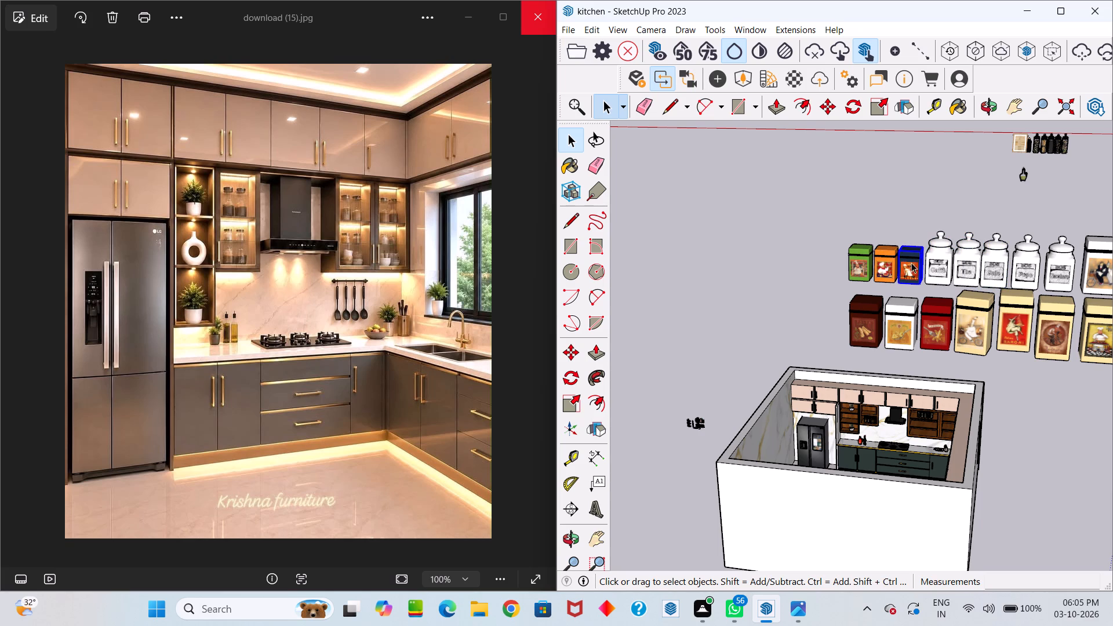
ctrl+click(883, 264)
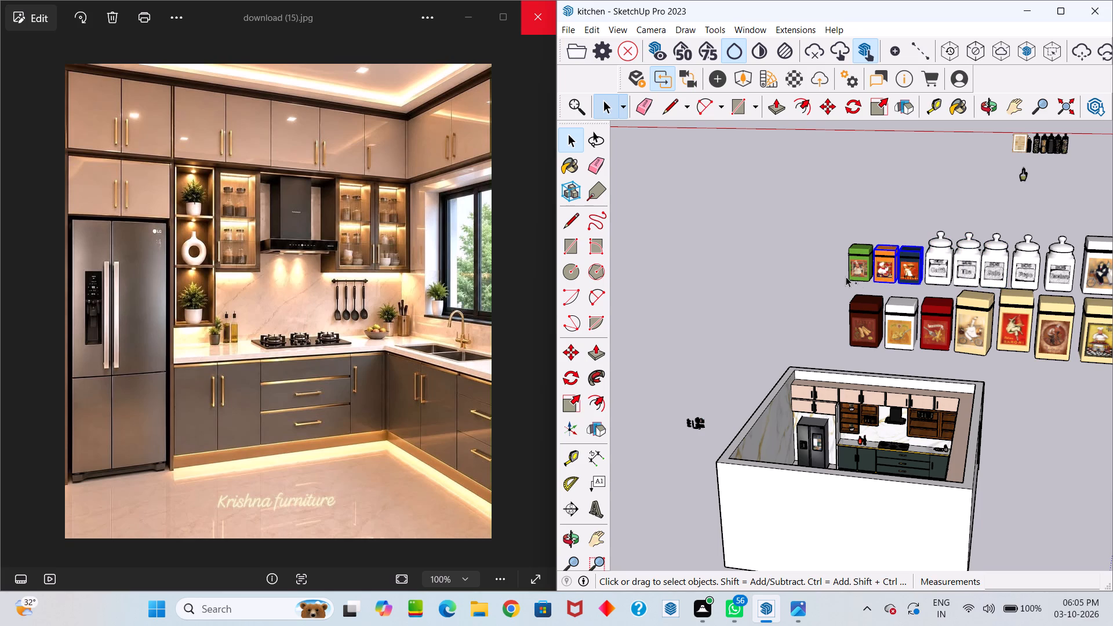
ctrl+click(861, 268)
click(872, 274)
key(m)
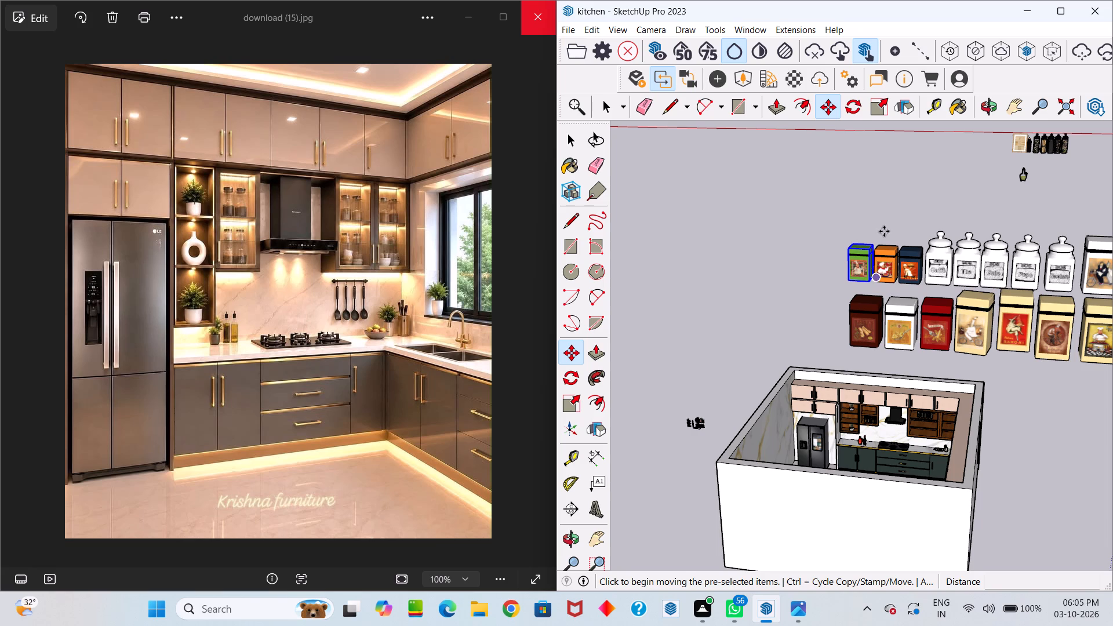
key(space)
ctrl+click(886, 254)
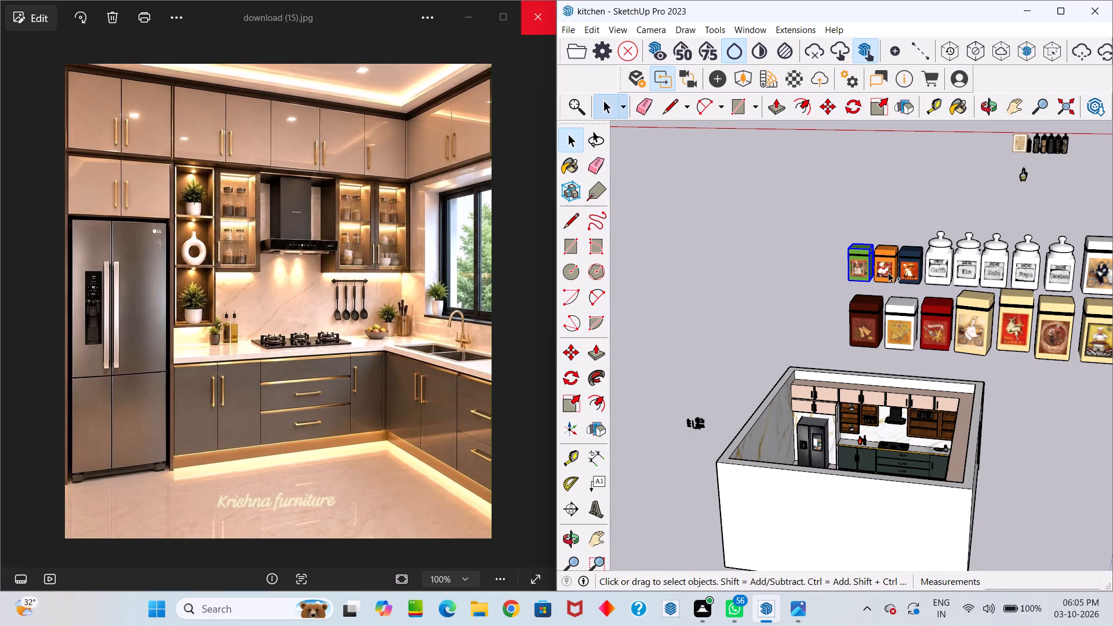
ctrl+click(888, 272)
ctrl+click(907, 266)
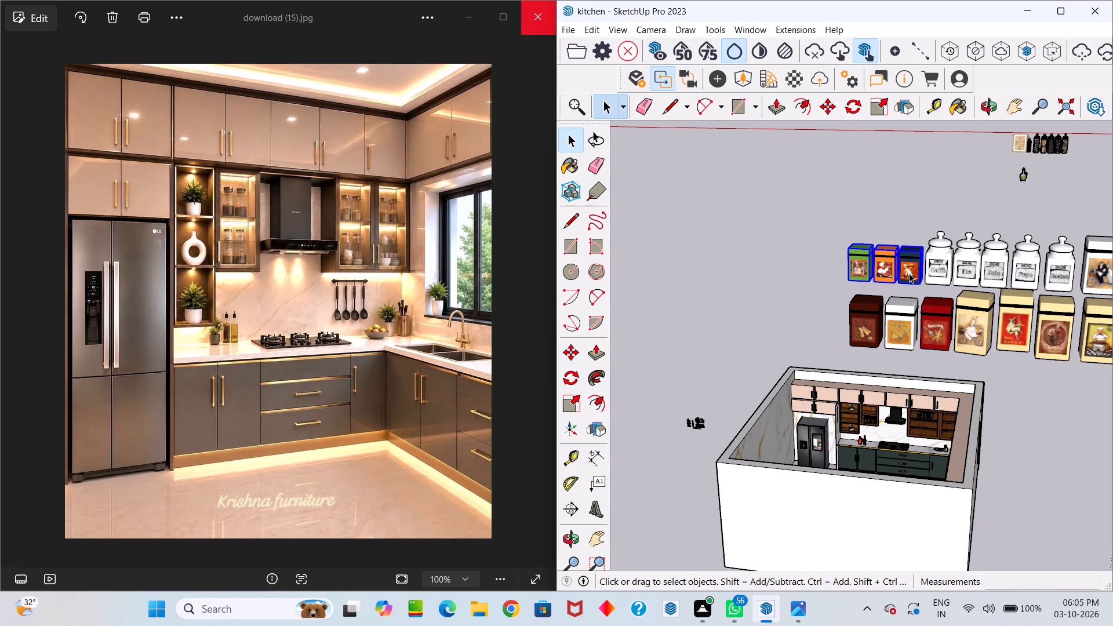
key(m)
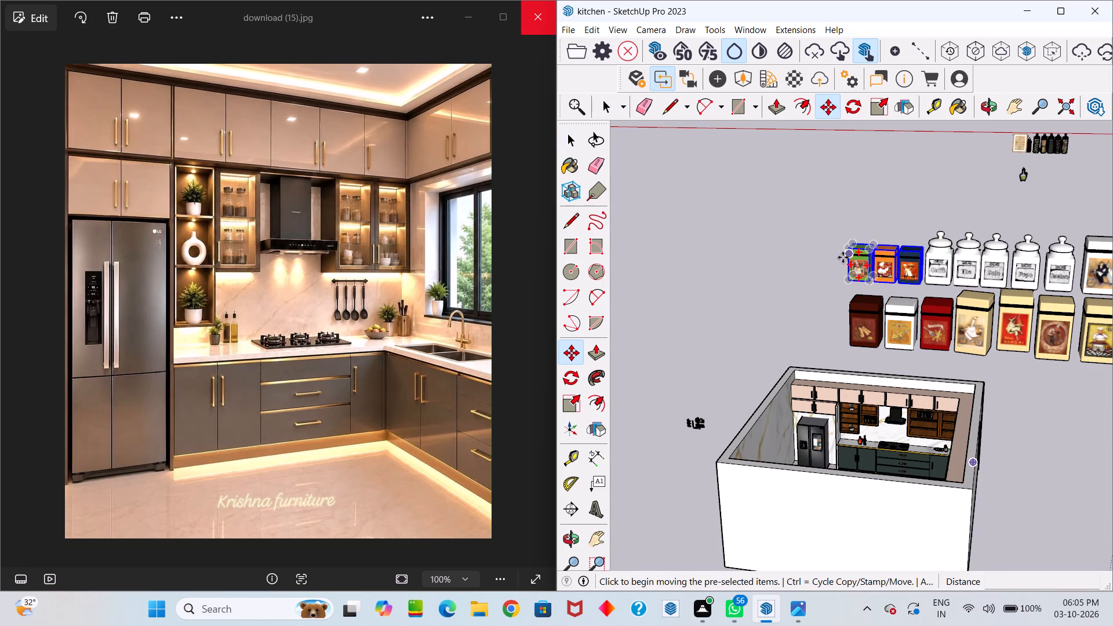
click(849, 250)
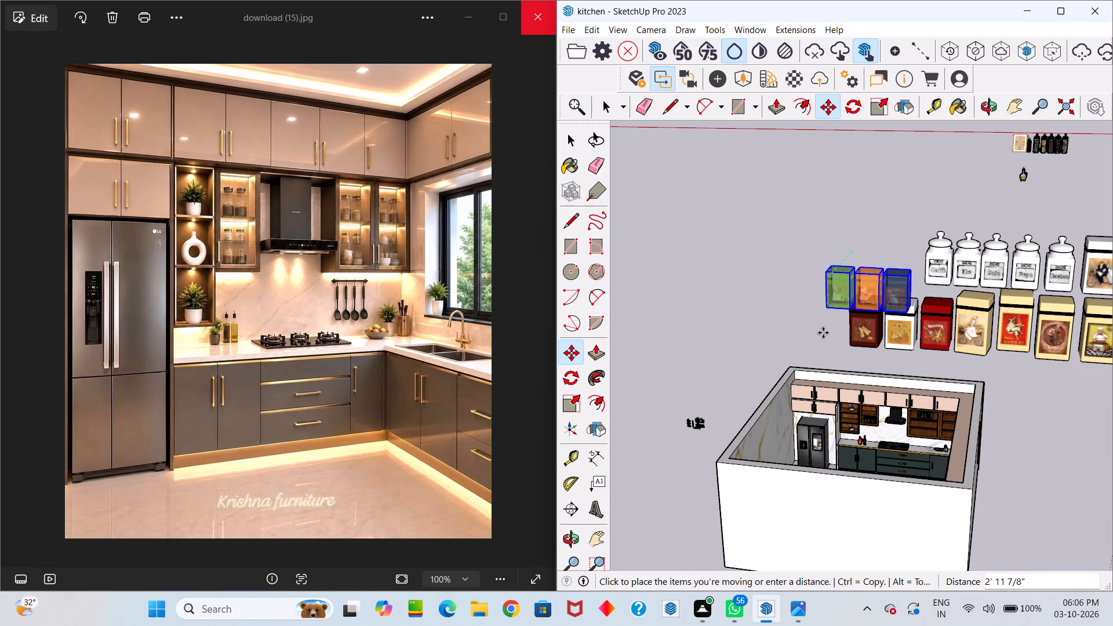
scroll(922, 437, up, 18)
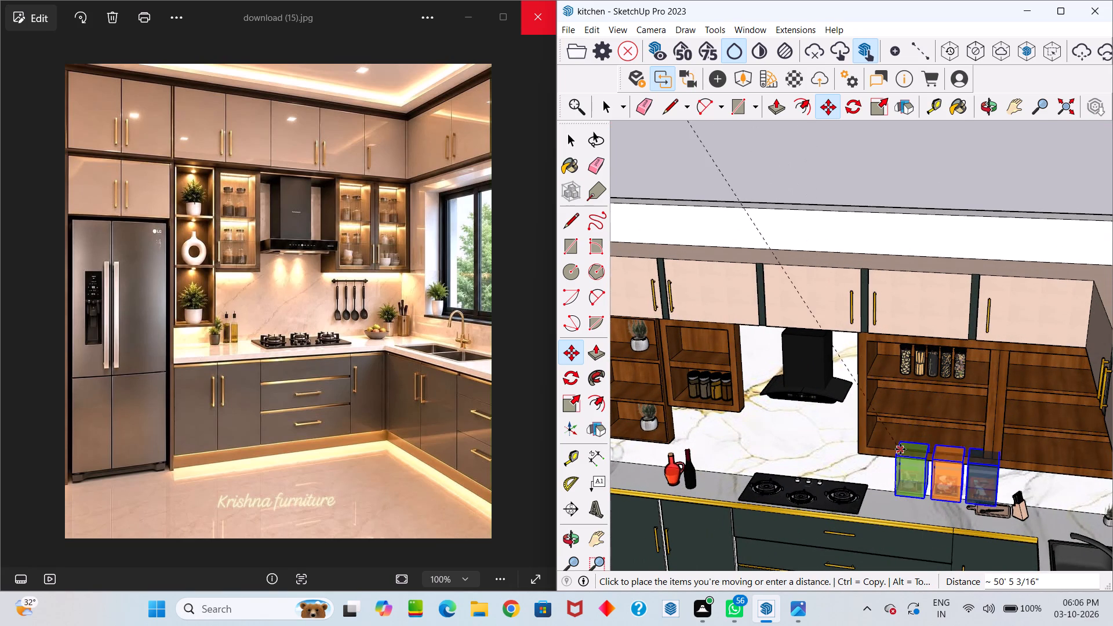
click(897, 458)
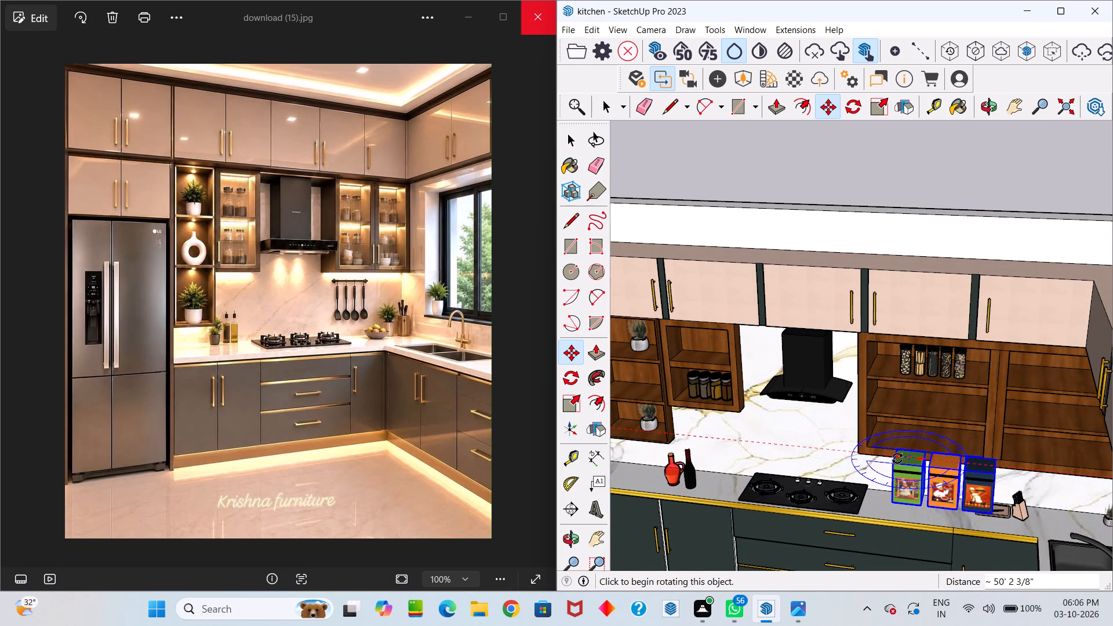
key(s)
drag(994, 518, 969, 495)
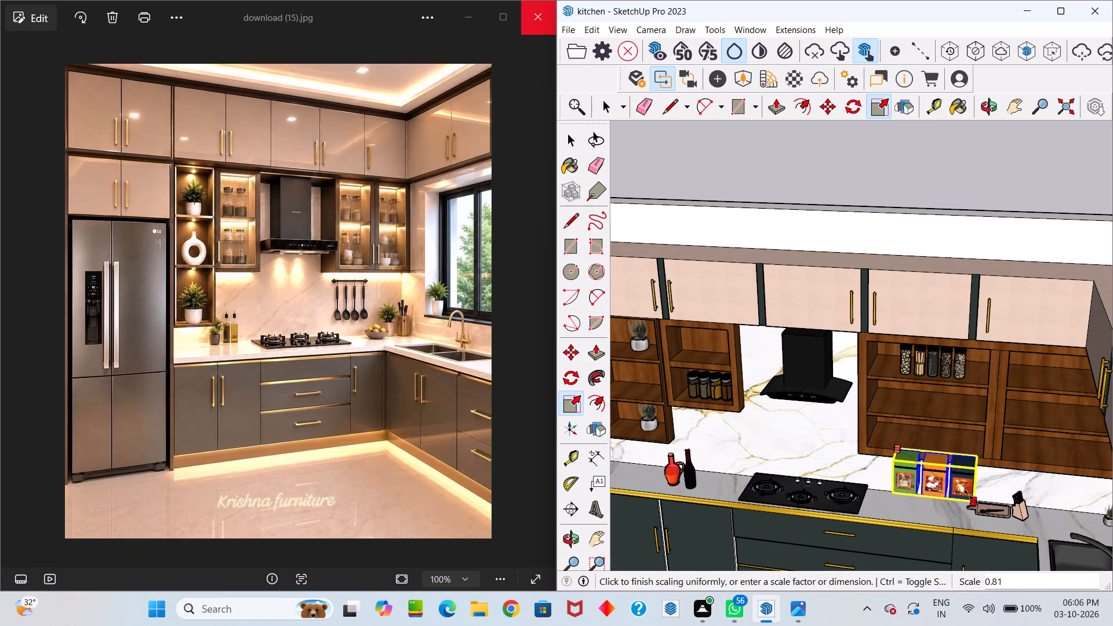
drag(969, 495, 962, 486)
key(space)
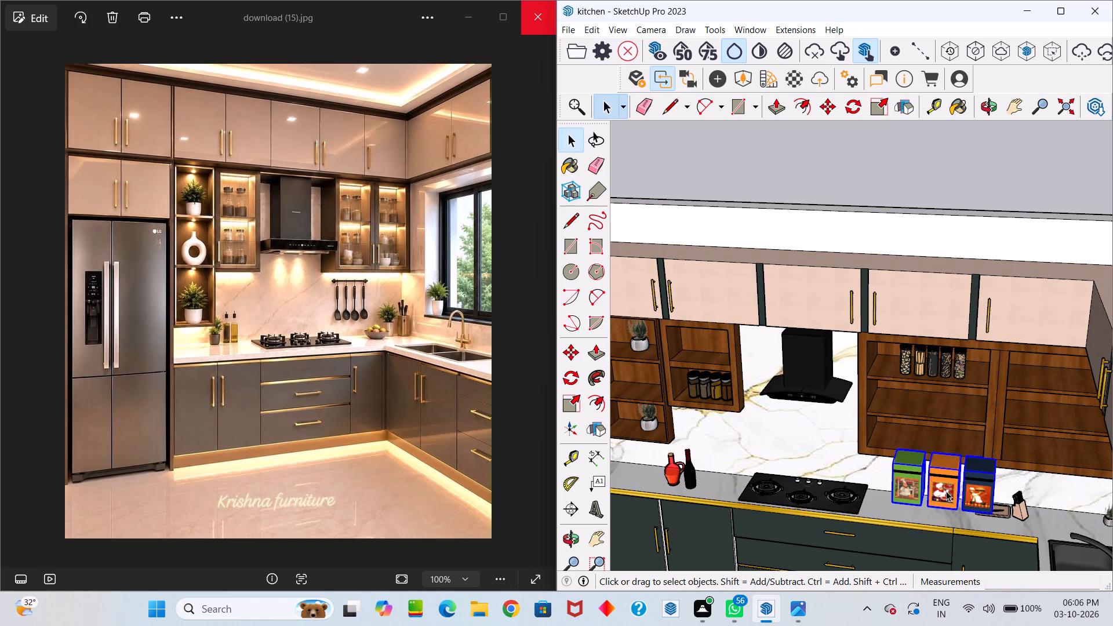
Scale the three tins down uniformly from a corner so they suit the cabinet shelves.
key(s)
drag(995, 516, 981, 495)
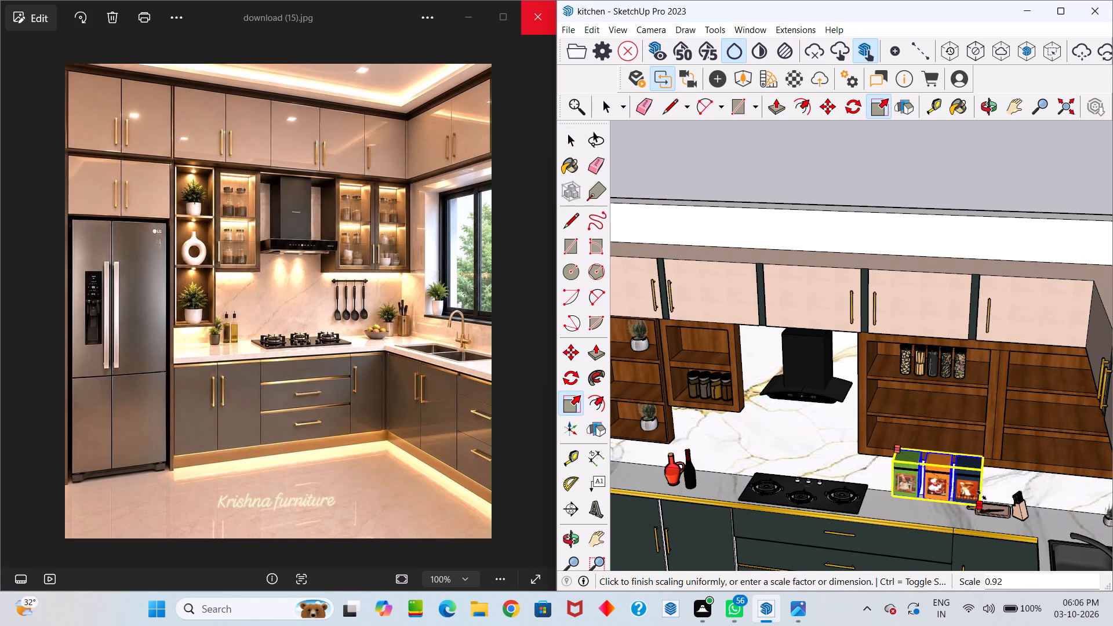
drag(981, 495, 973, 484)
key(space)
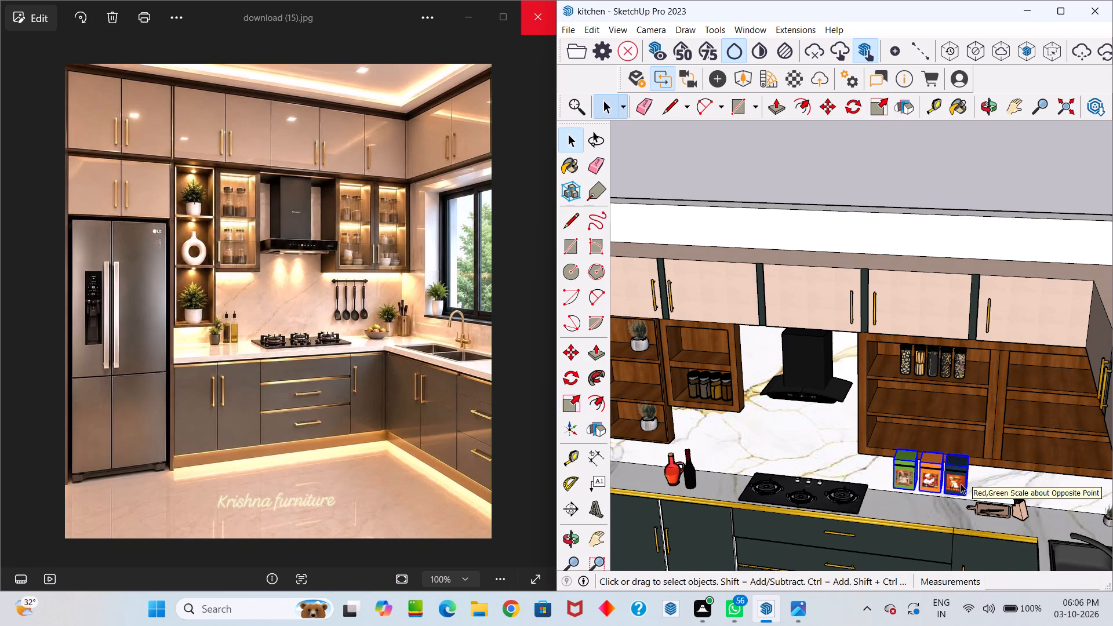
Move the three tins straight up about 1' 8 5/8" to the middle shelf of the open cabinet, below the pasta jars.
key(m)
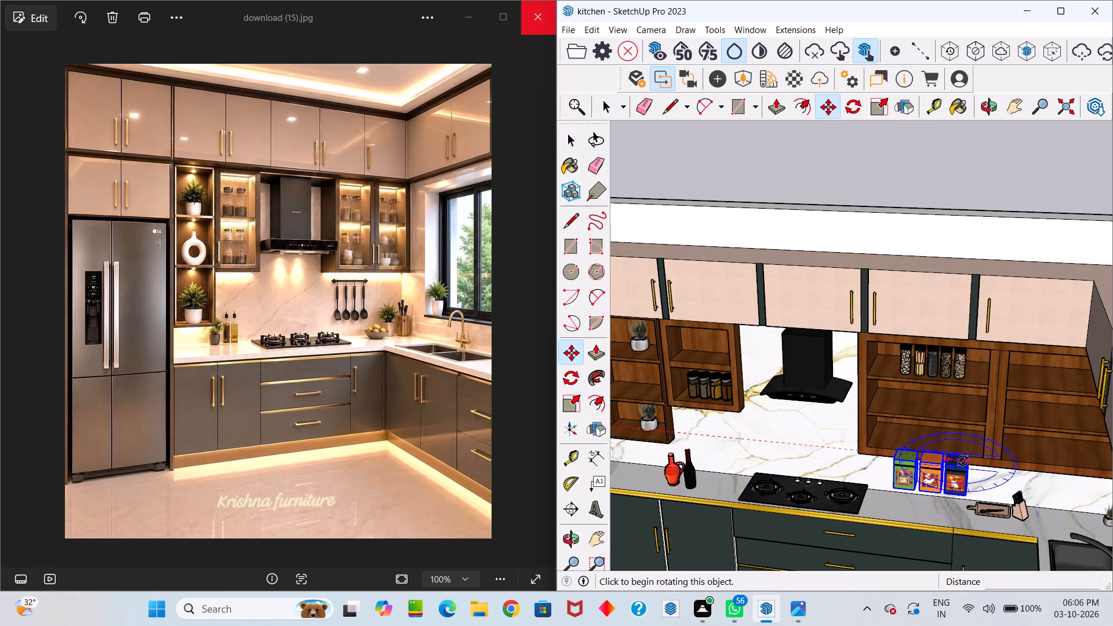
click(963, 465)
scroll(967, 410, up, 5)
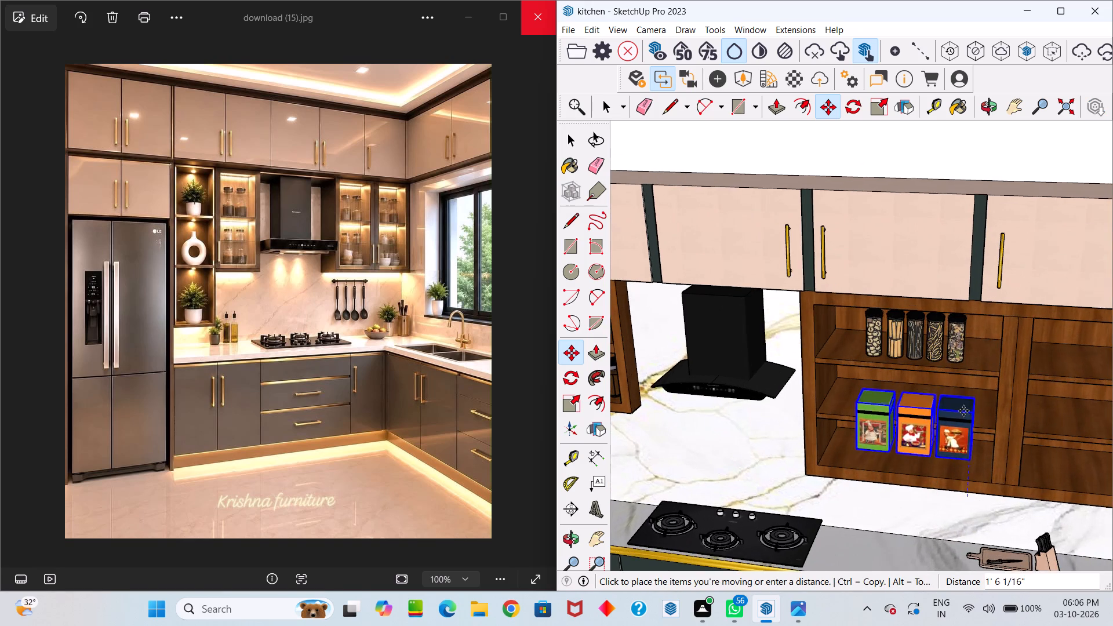
middle_drag(963, 398, 970, 294)
scroll(955, 360, up, 4)
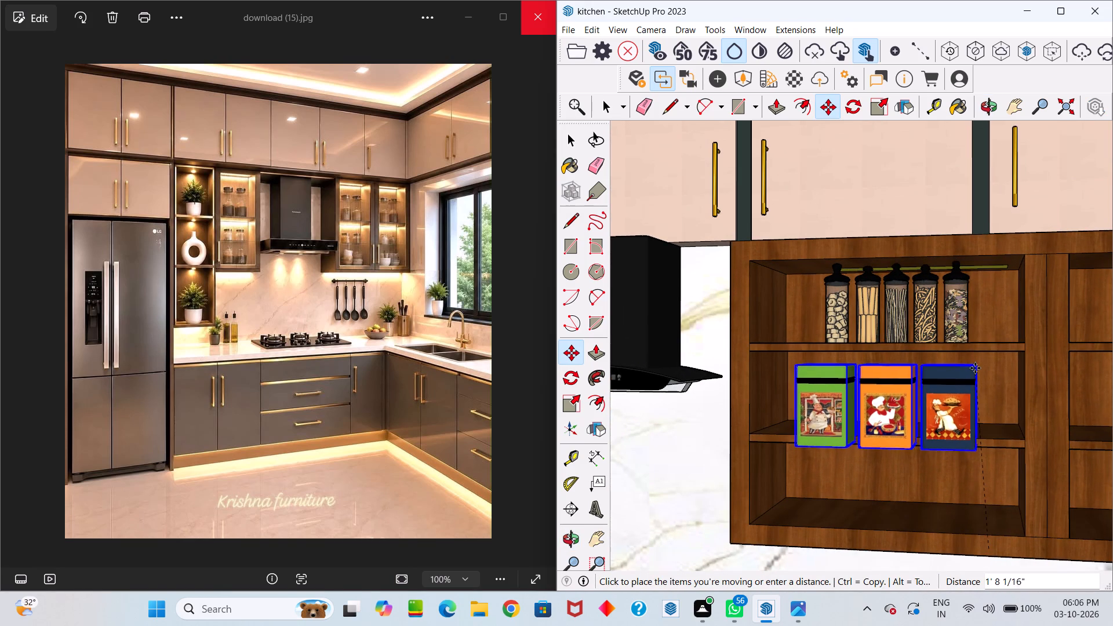
scroll(975, 368, down, 10)
scroll(975, 368, up, 2)
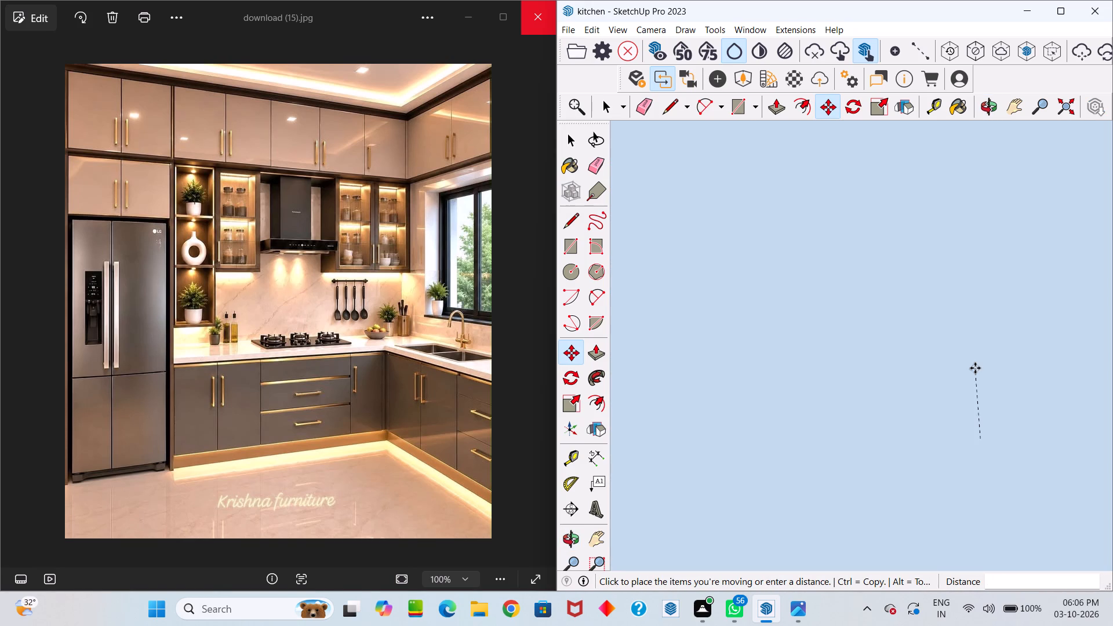
scroll(975, 368, up, 12)
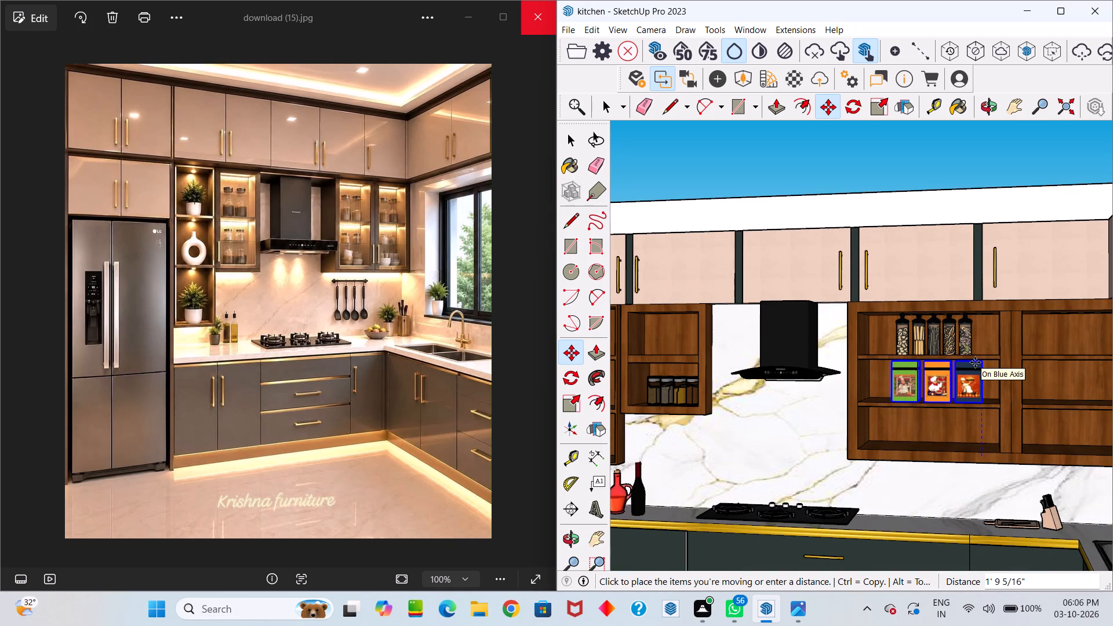
scroll(975, 362, up, 20)
scroll(975, 362, up, 2)
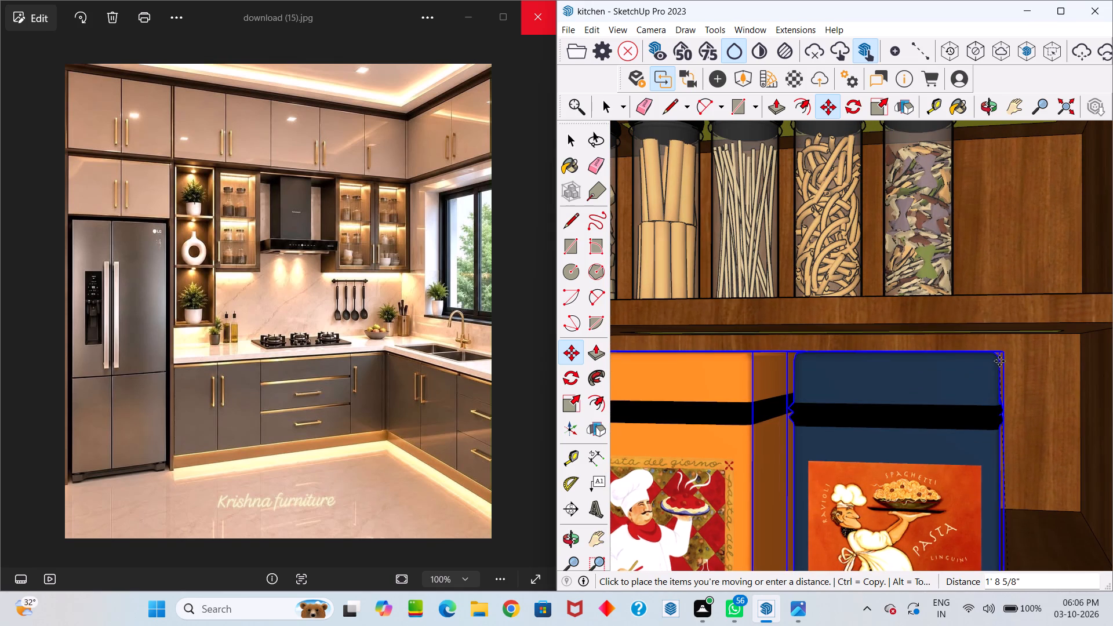
click(1000, 361)
Move the green, orange and blue tins together about 1' 2 7/8" back onto the cabinet's middle shelf, below the pasta jars.
middle_drag(992, 367, 885, 418)
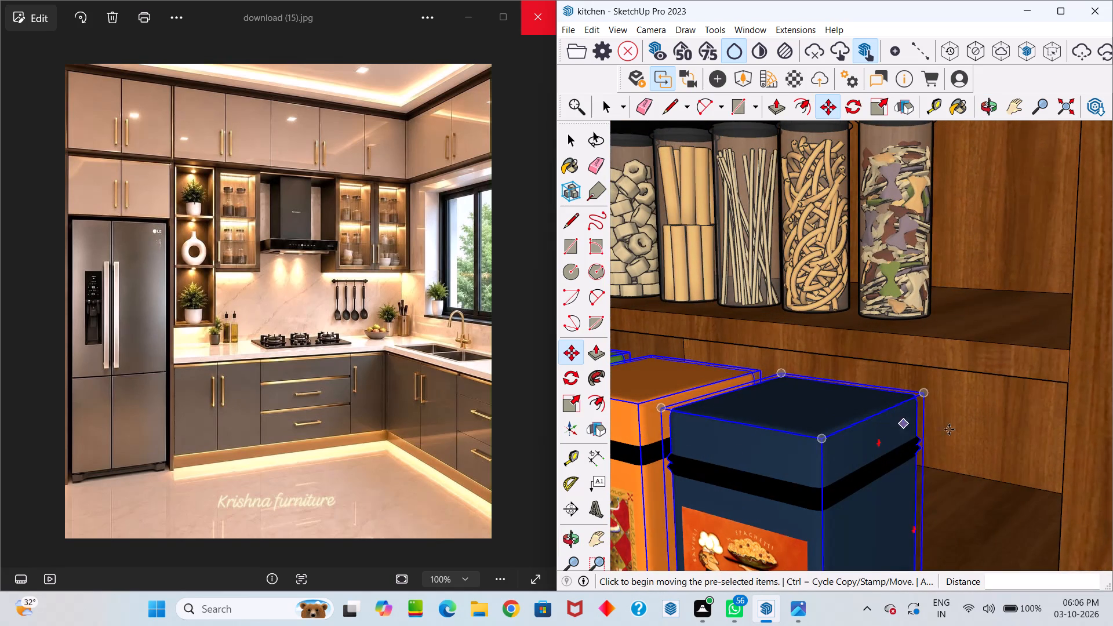
drag(932, 395, 988, 369)
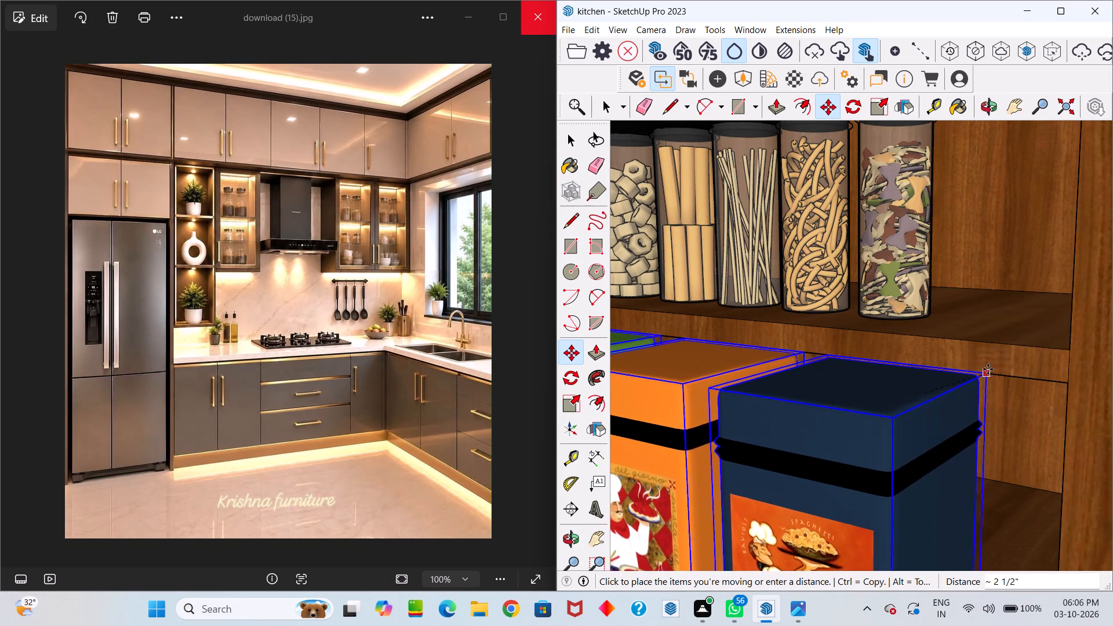
drag(988, 369, 1035, 349)
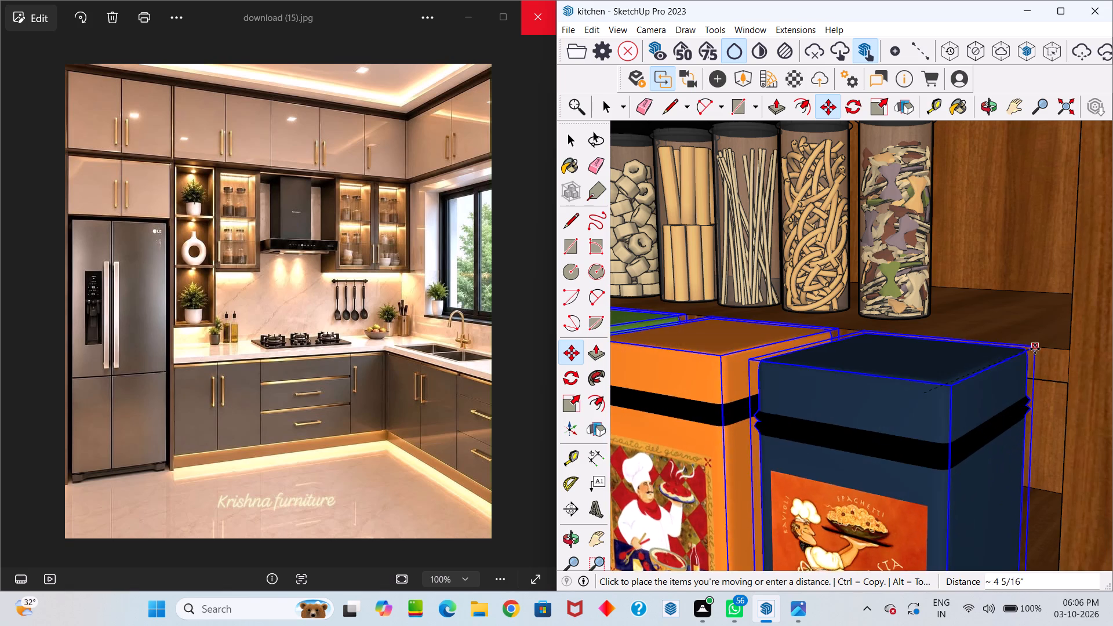
drag(1035, 349, 1053, 336)
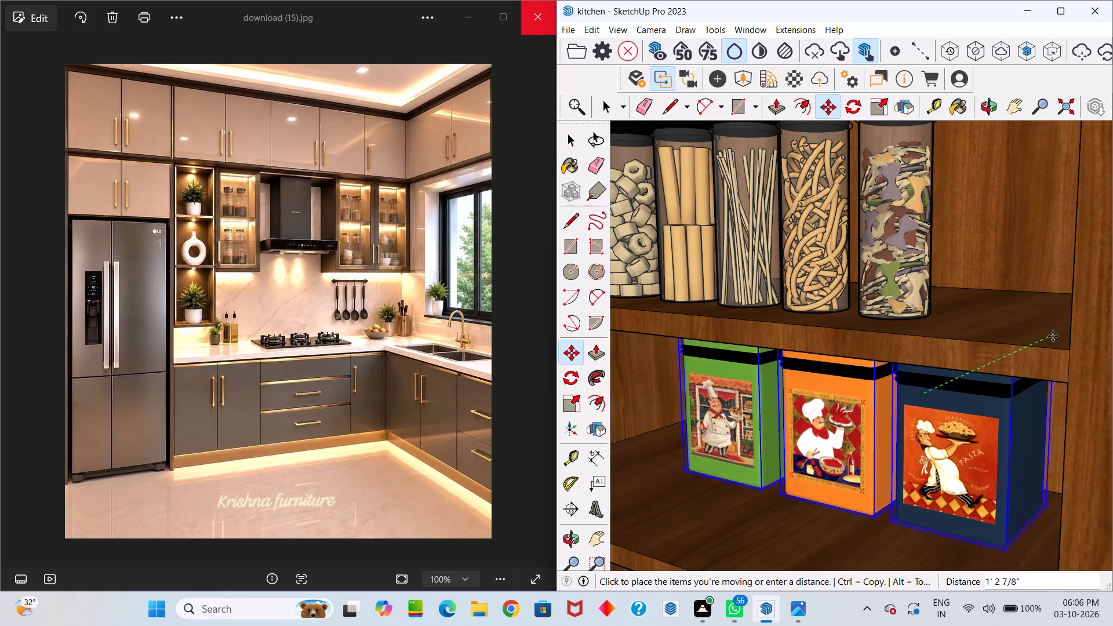
drag(1053, 336, 977, 316)
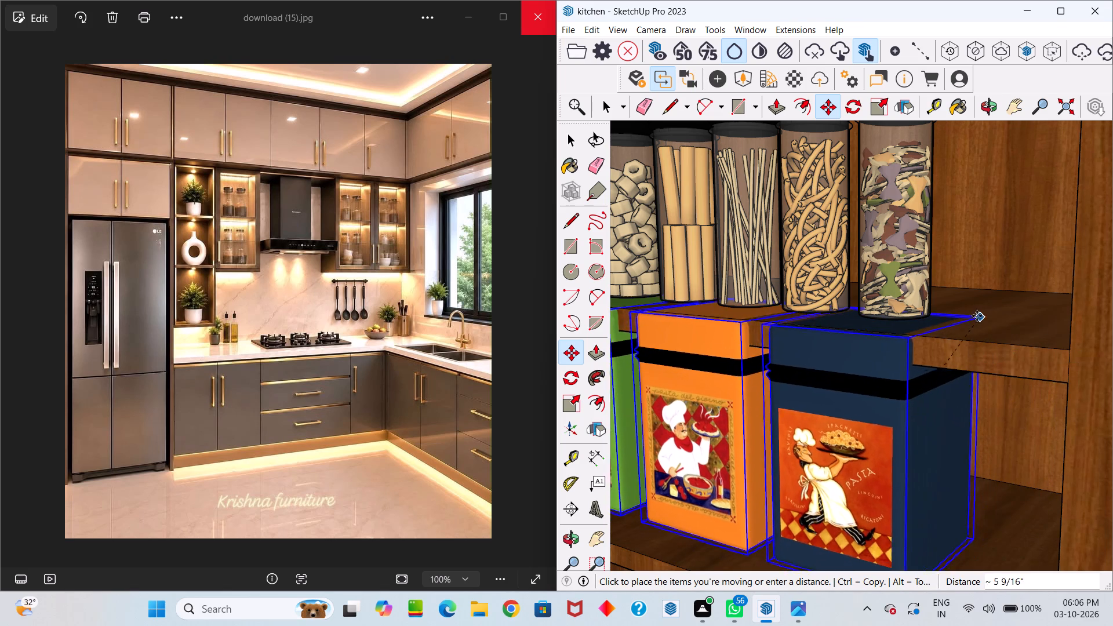
drag(977, 316, 1054, 333)
middle_drag(955, 390, 1064, 328)
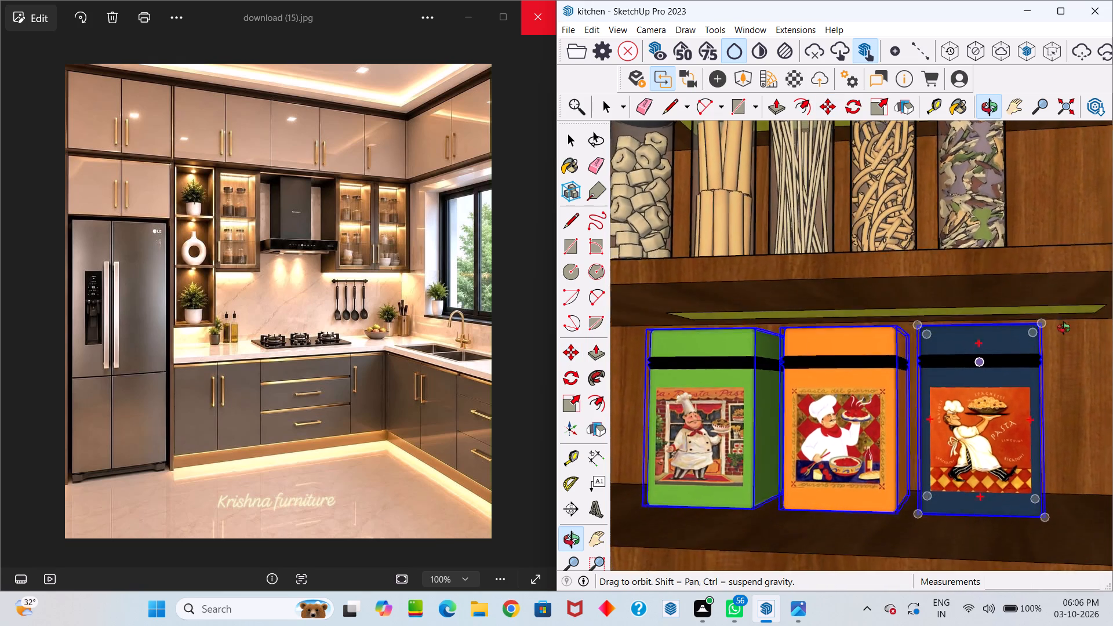
middle_drag(1064, 328, 1054, 354)
middle_drag(1057, 362, 1060, 373)
key(space)
Add the white Caffè, The and Sale canisters beside the kitchen to the current selection.
scroll(966, 412, down, 9)
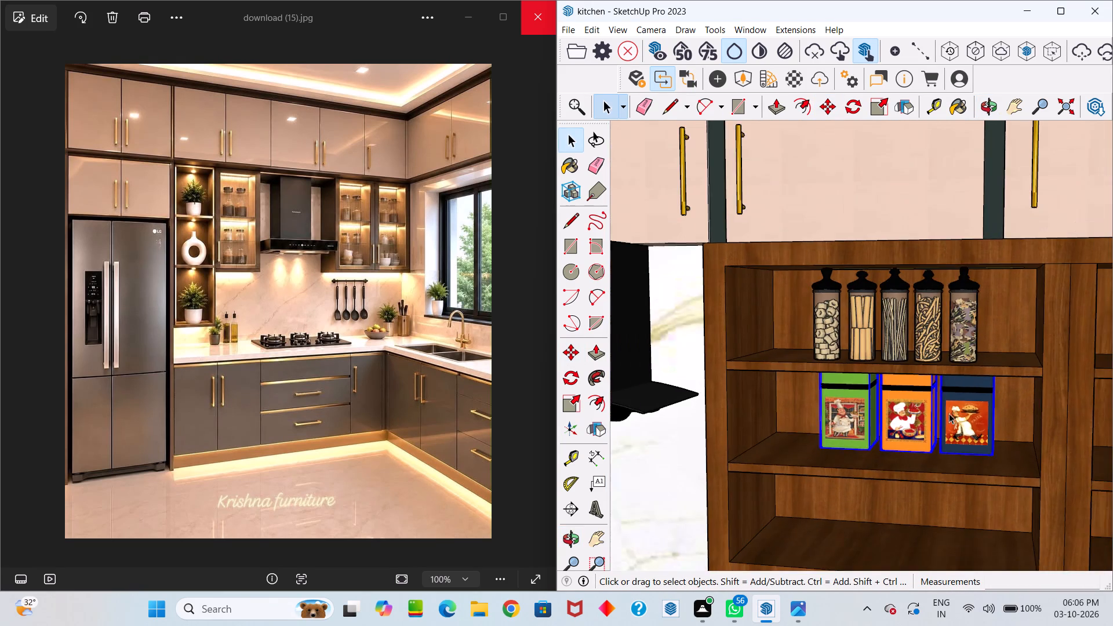
scroll(925, 419, down, 3)
key(space)
scroll(910, 424, down, 6)
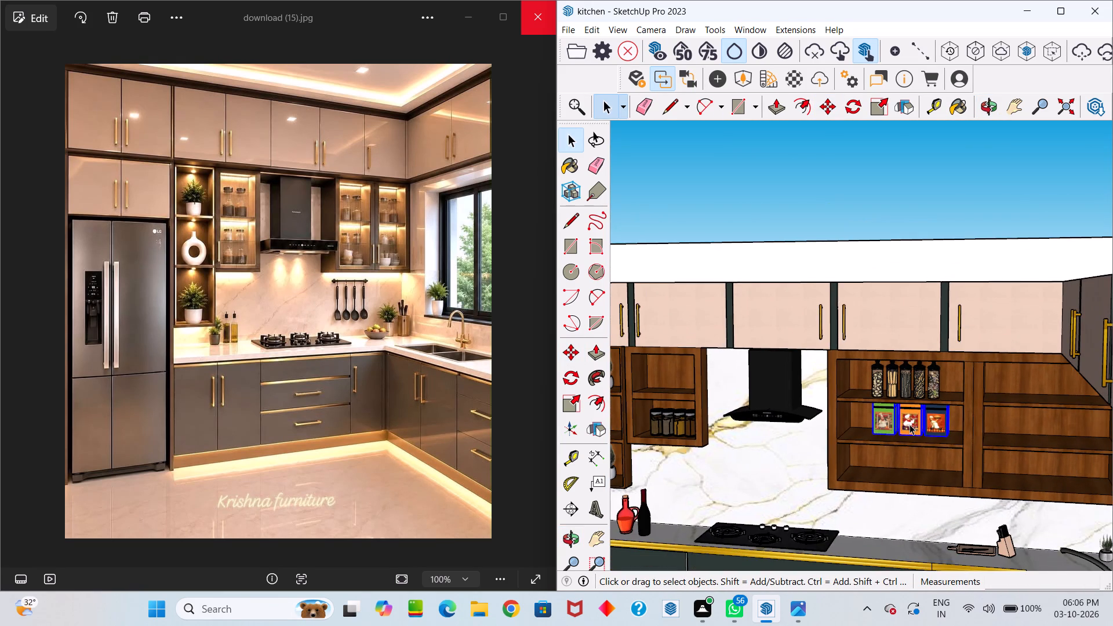
scroll(910, 424, down, 3)
scroll(903, 422, up, 2)
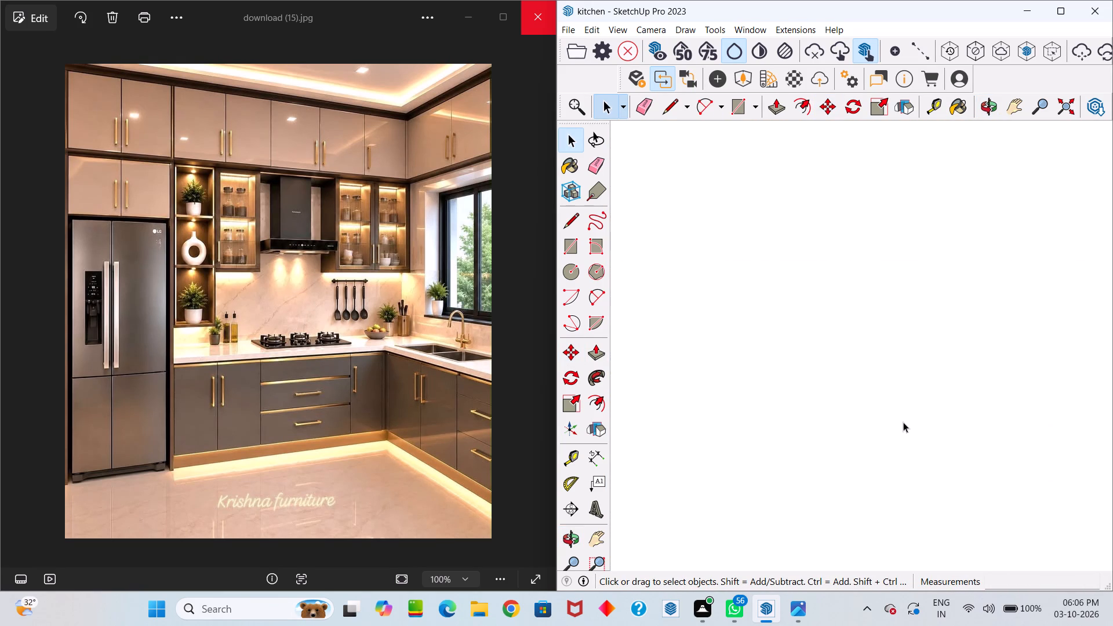
scroll(903, 422, up, 9)
scroll(922, 418, down, 20)
scroll(922, 418, down, 6)
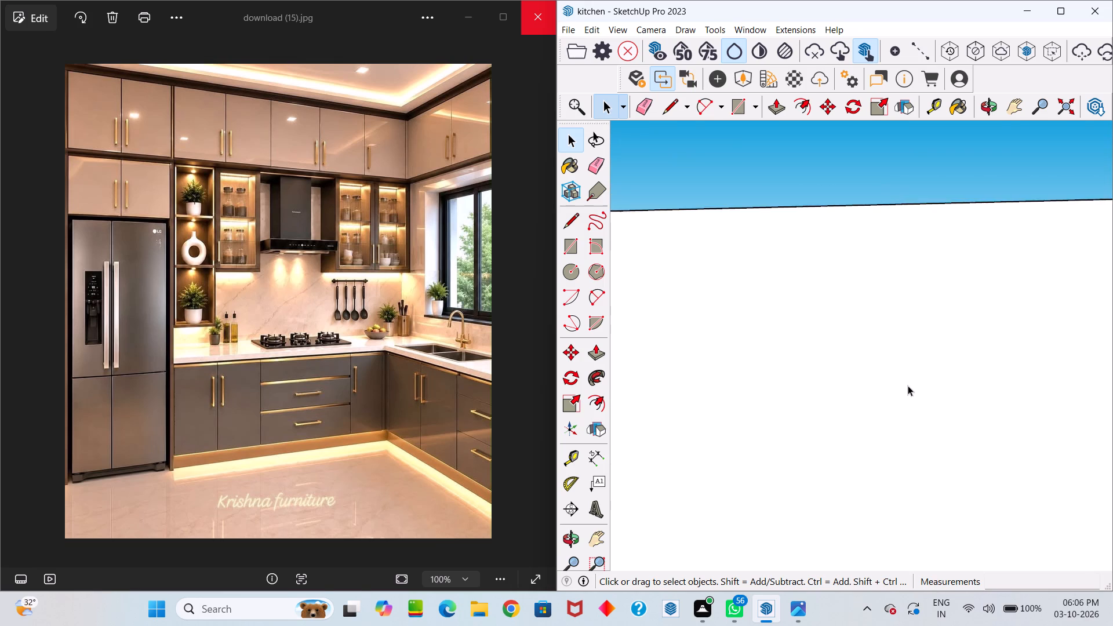
scroll(908, 385, down, 15)
middle_drag(879, 337, 874, 561)
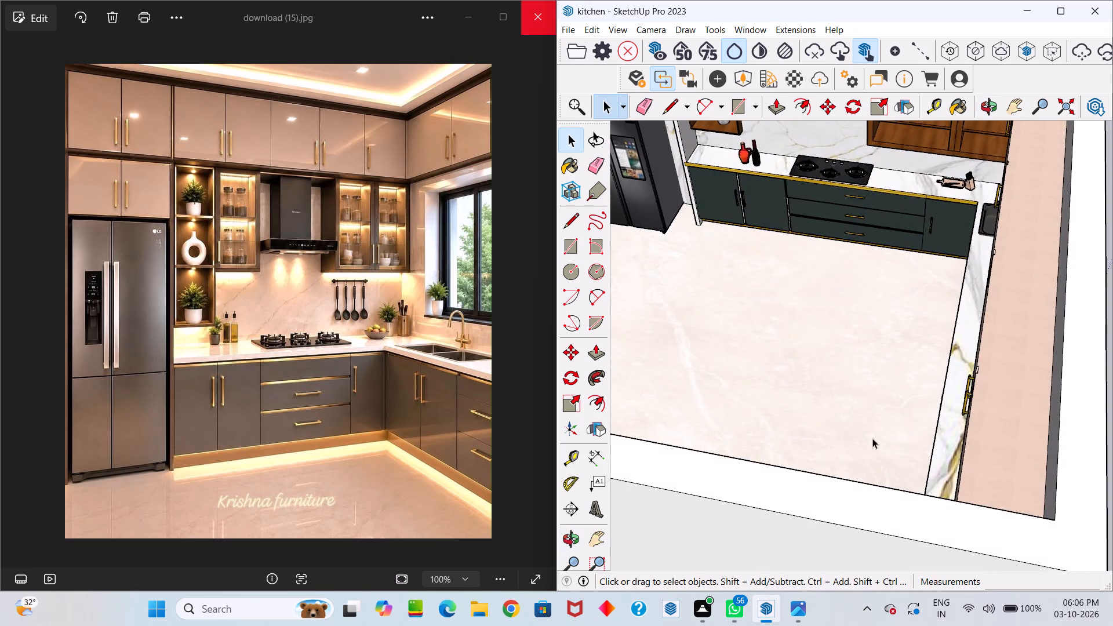
scroll(872, 438, down, 20)
middle_drag(810, 358, 836, 303)
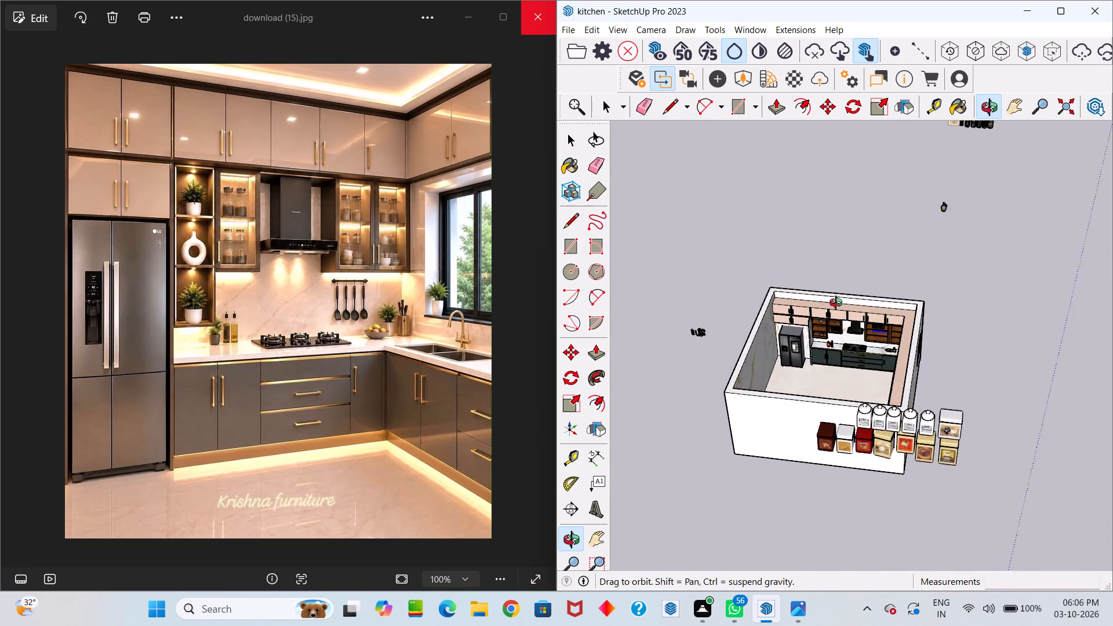
middle_drag(836, 303, 836, 303)
scroll(874, 416, up, 10)
middle_drag(893, 431, 897, 381)
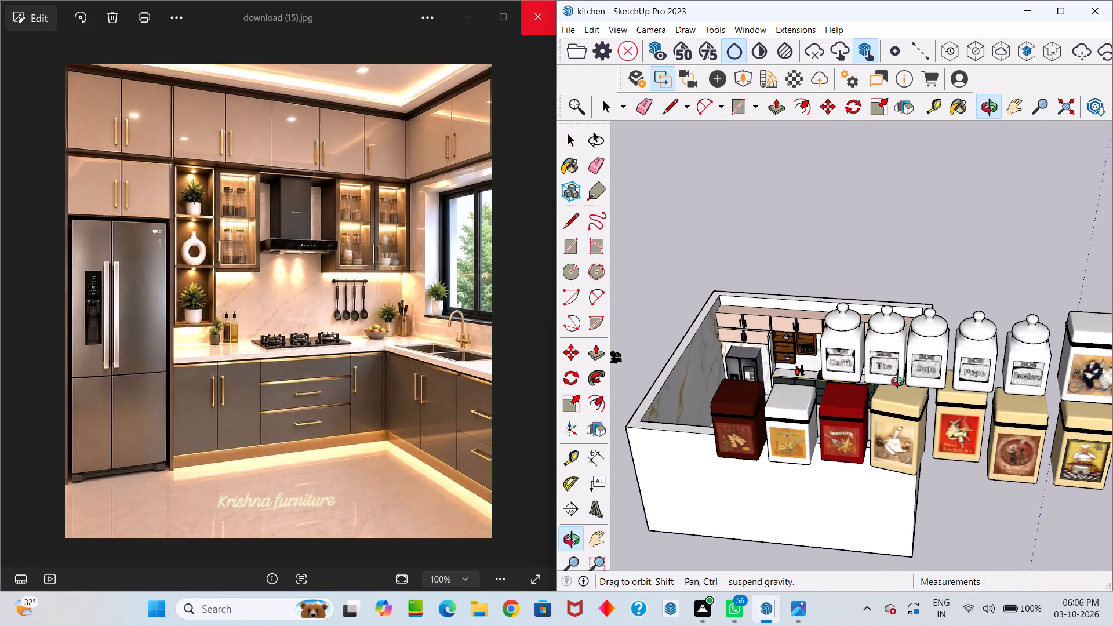
middle_drag(897, 381, 899, 376)
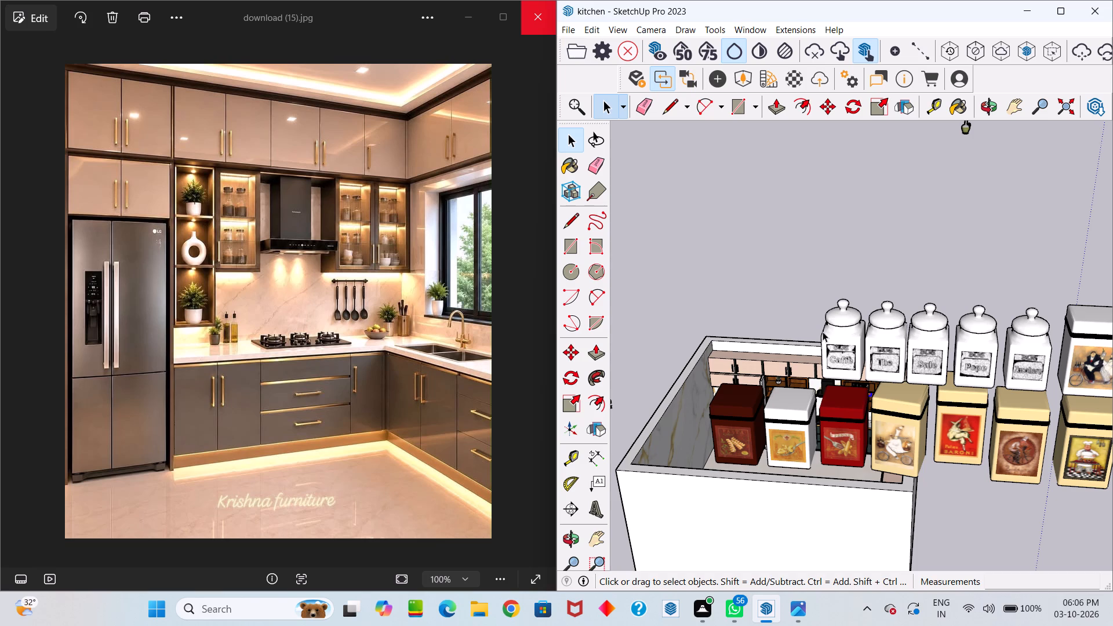
ctrl+click(850, 325)
ctrl+click(904, 352)
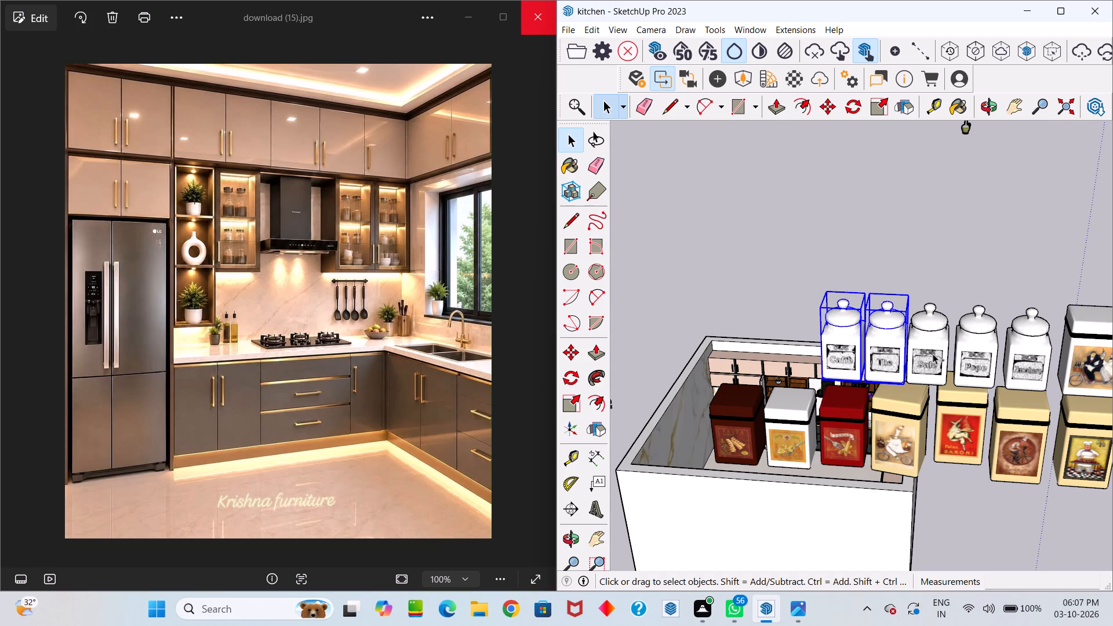
ctrl+click(936, 350)
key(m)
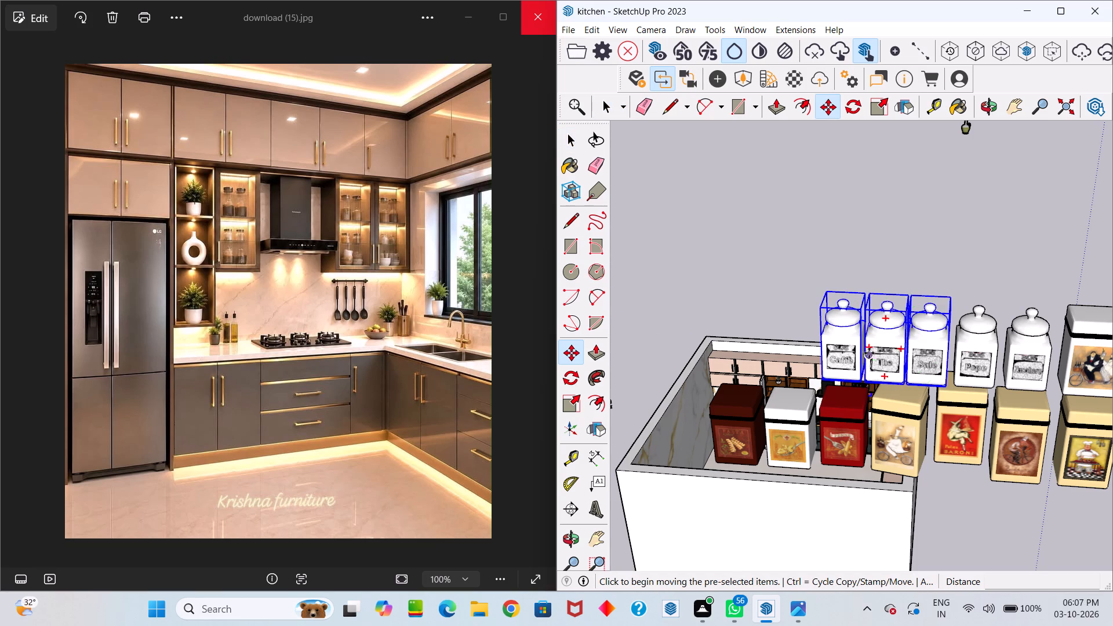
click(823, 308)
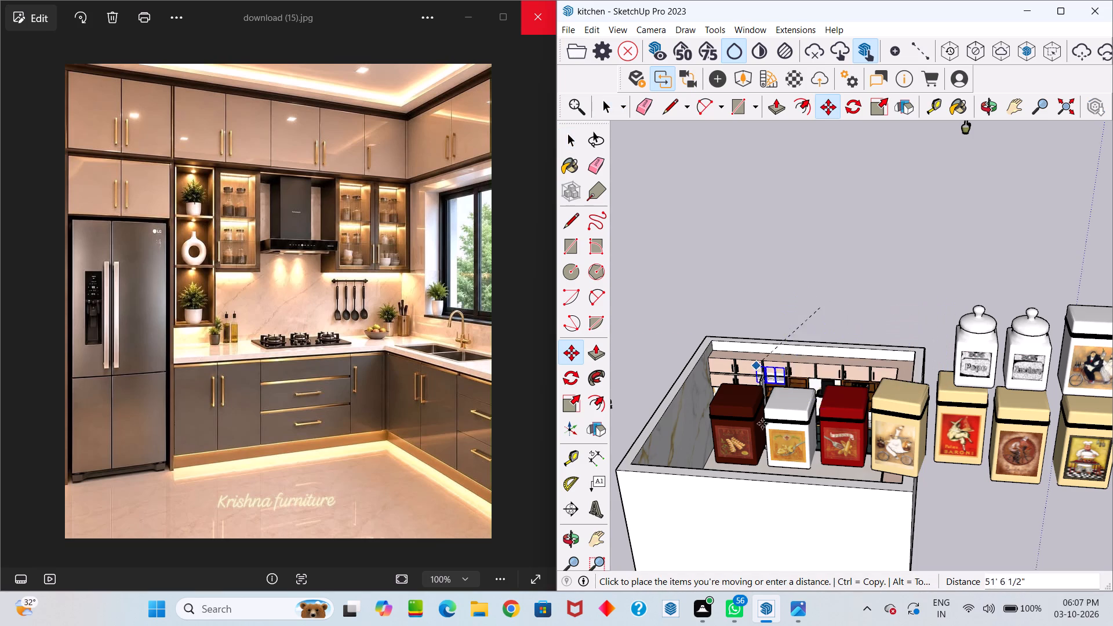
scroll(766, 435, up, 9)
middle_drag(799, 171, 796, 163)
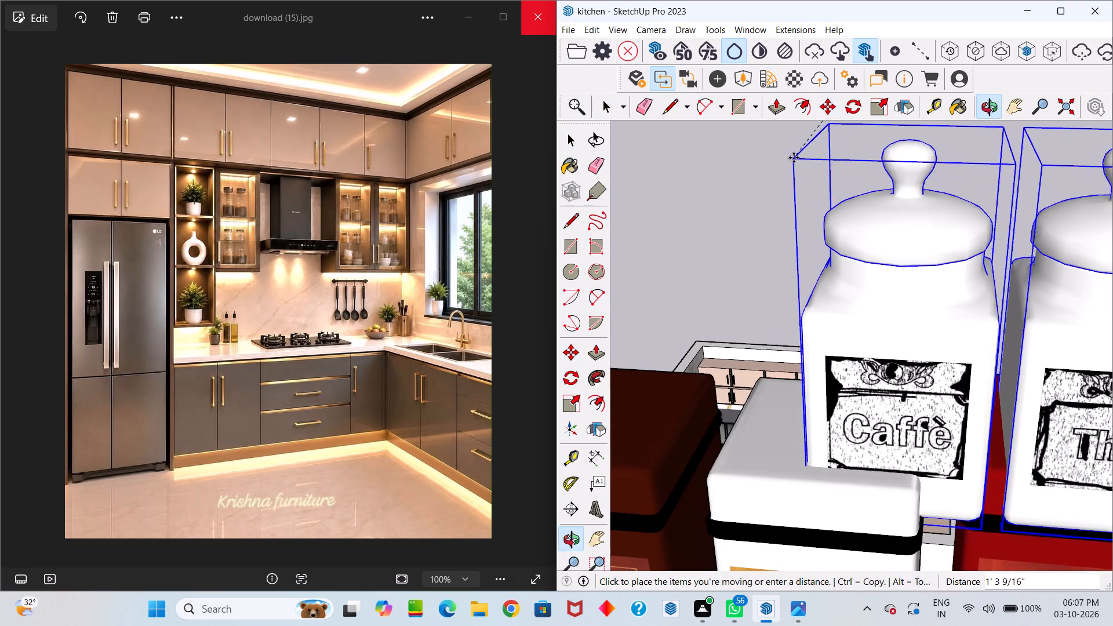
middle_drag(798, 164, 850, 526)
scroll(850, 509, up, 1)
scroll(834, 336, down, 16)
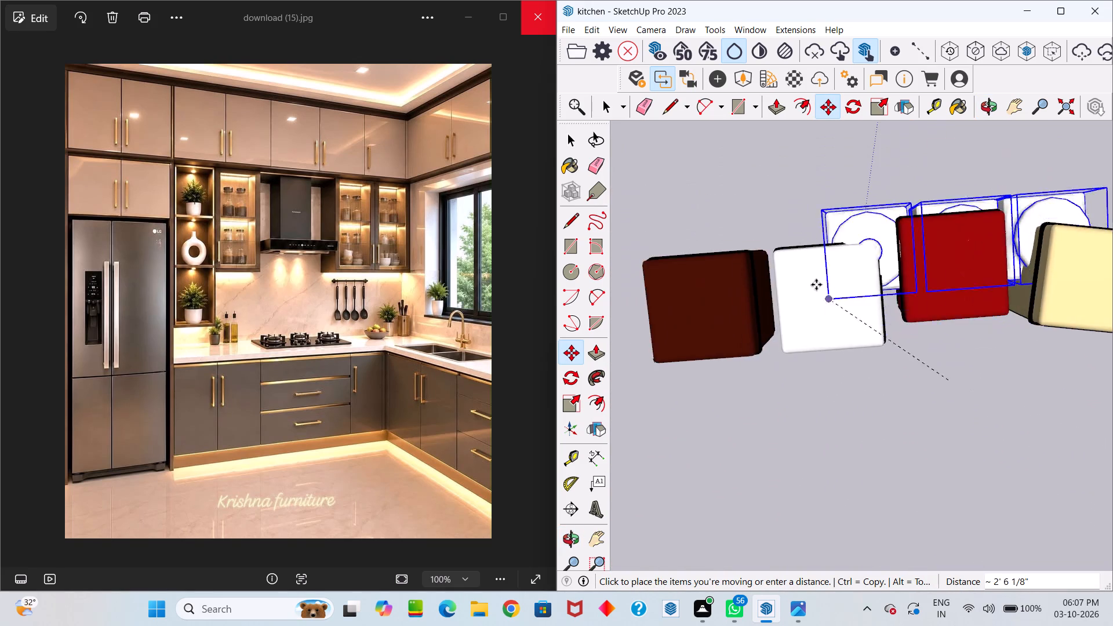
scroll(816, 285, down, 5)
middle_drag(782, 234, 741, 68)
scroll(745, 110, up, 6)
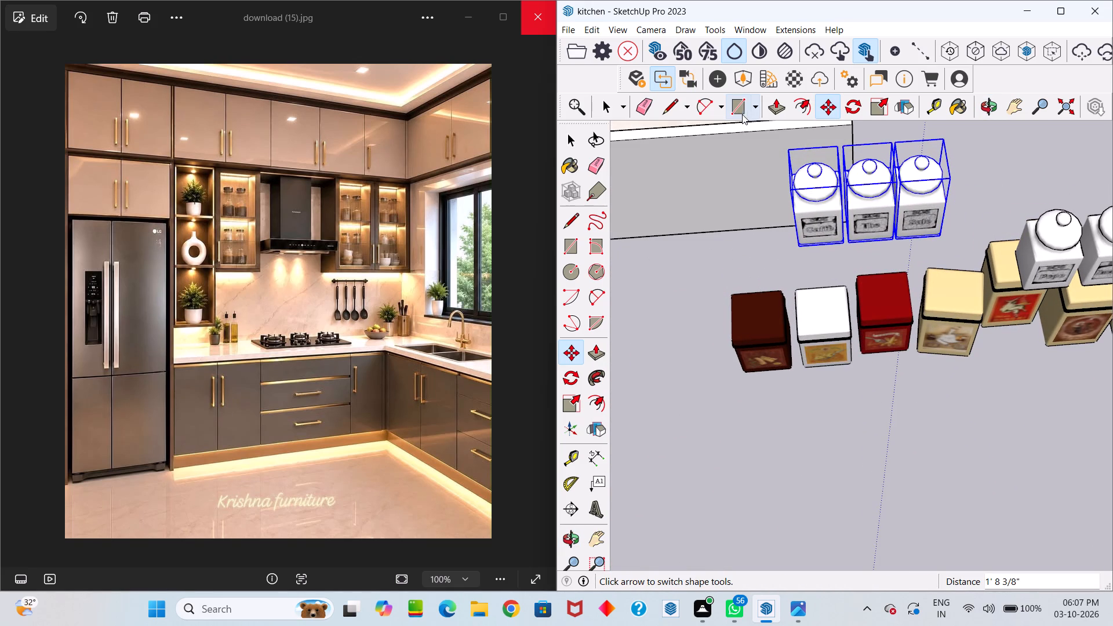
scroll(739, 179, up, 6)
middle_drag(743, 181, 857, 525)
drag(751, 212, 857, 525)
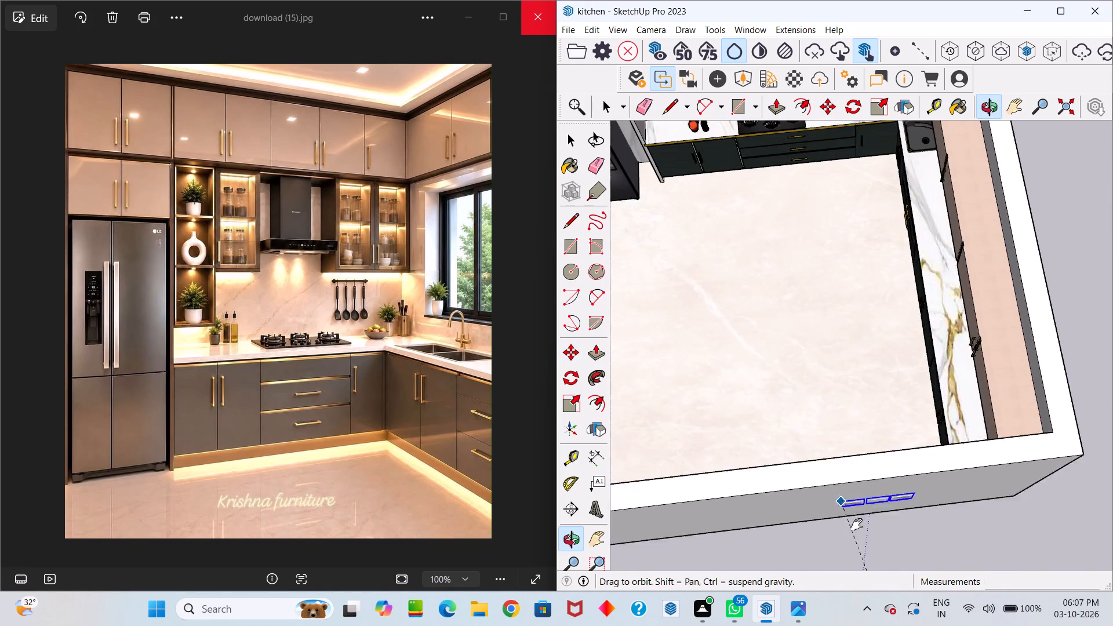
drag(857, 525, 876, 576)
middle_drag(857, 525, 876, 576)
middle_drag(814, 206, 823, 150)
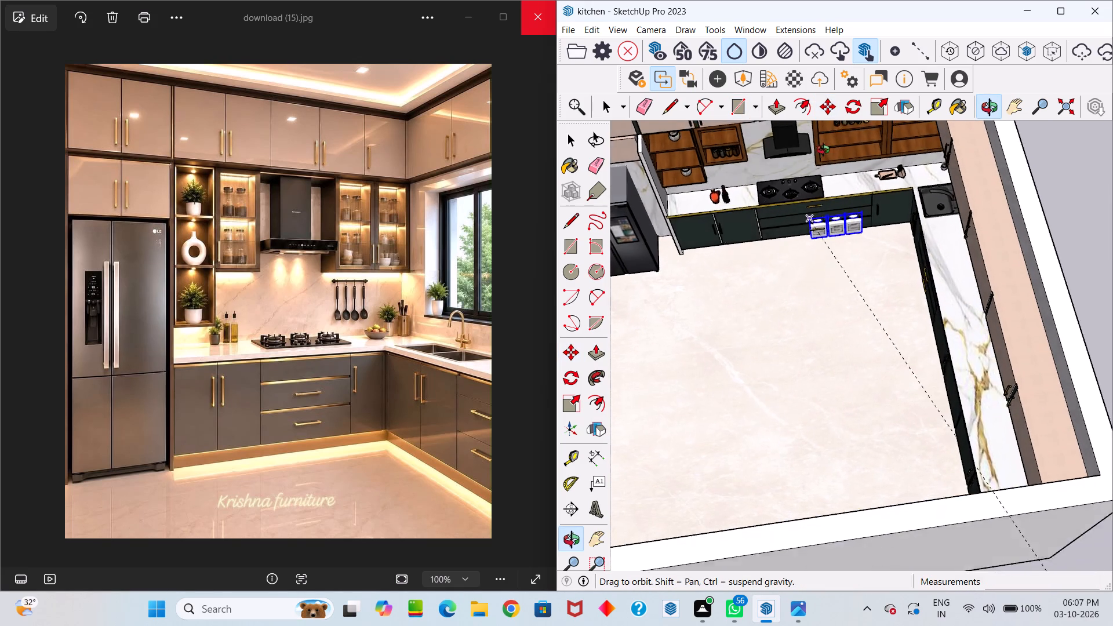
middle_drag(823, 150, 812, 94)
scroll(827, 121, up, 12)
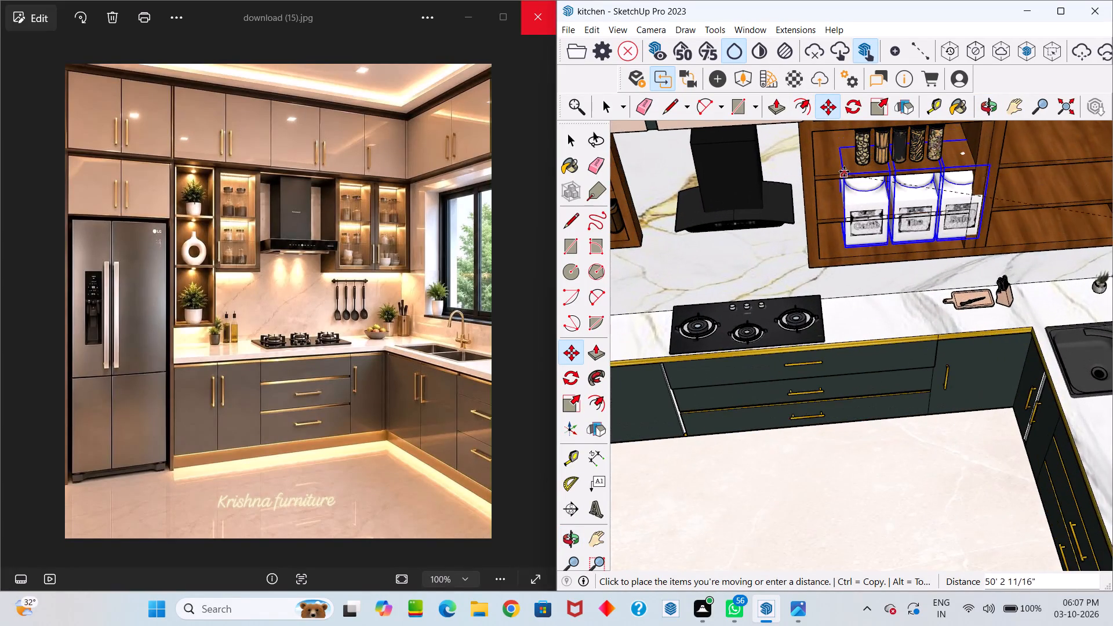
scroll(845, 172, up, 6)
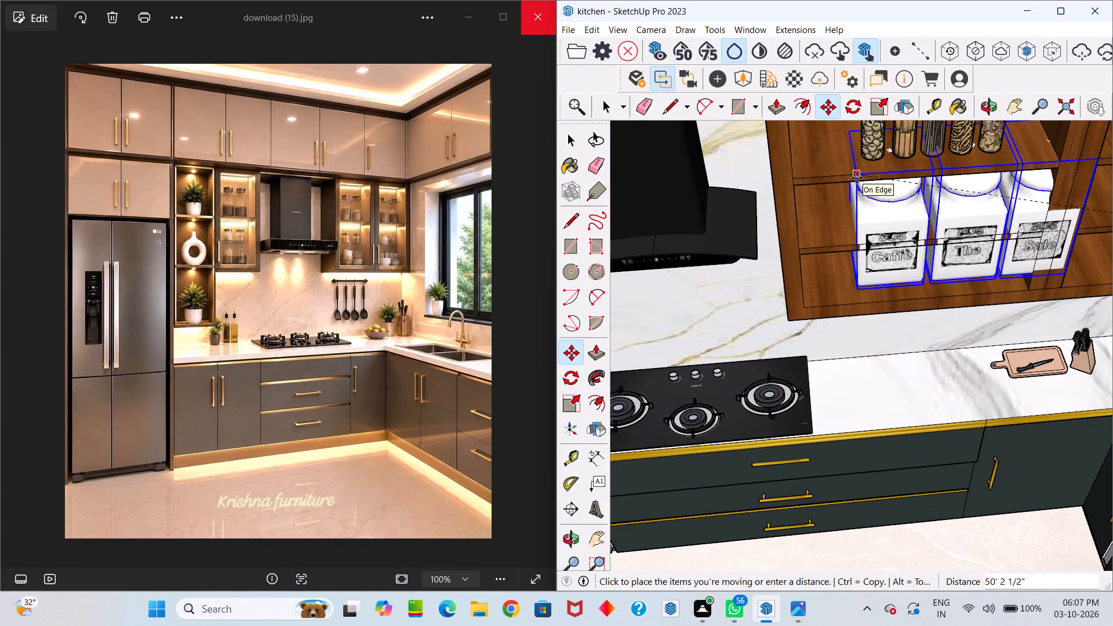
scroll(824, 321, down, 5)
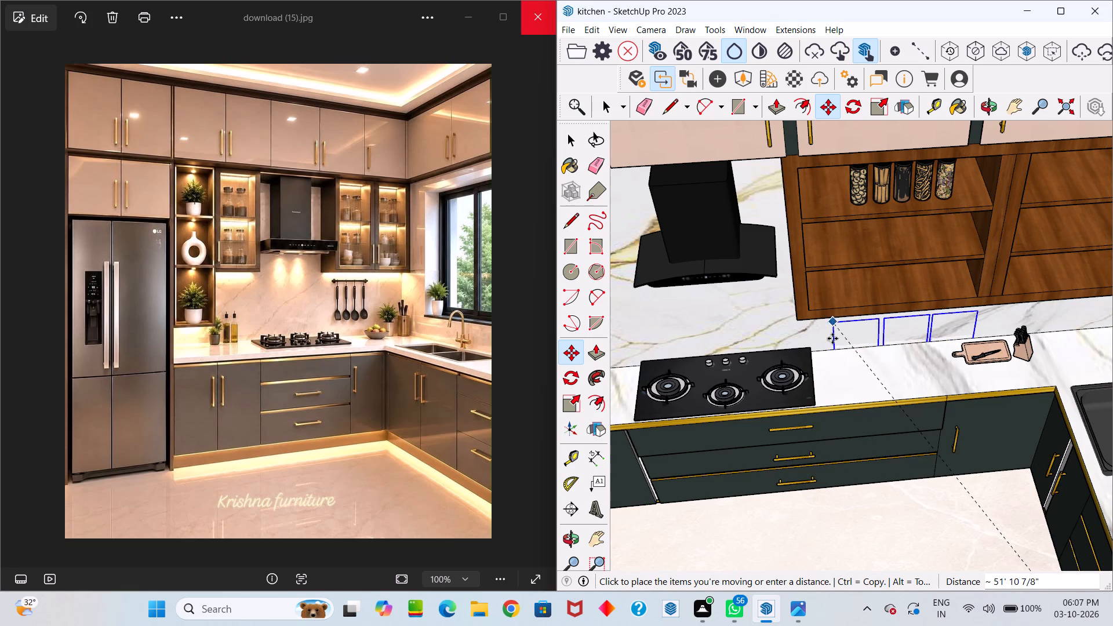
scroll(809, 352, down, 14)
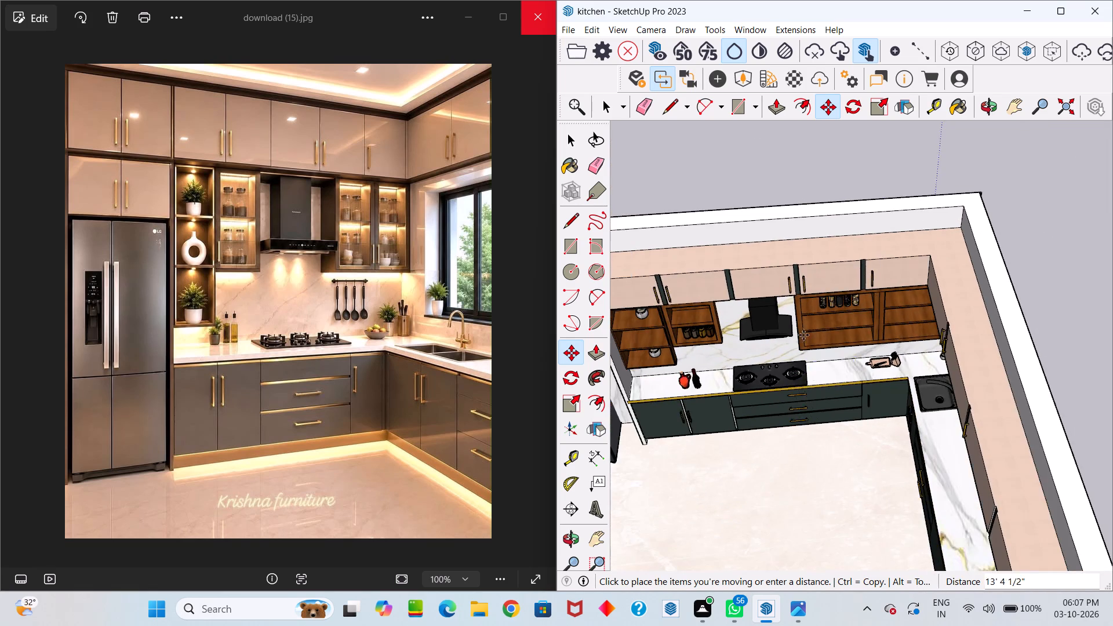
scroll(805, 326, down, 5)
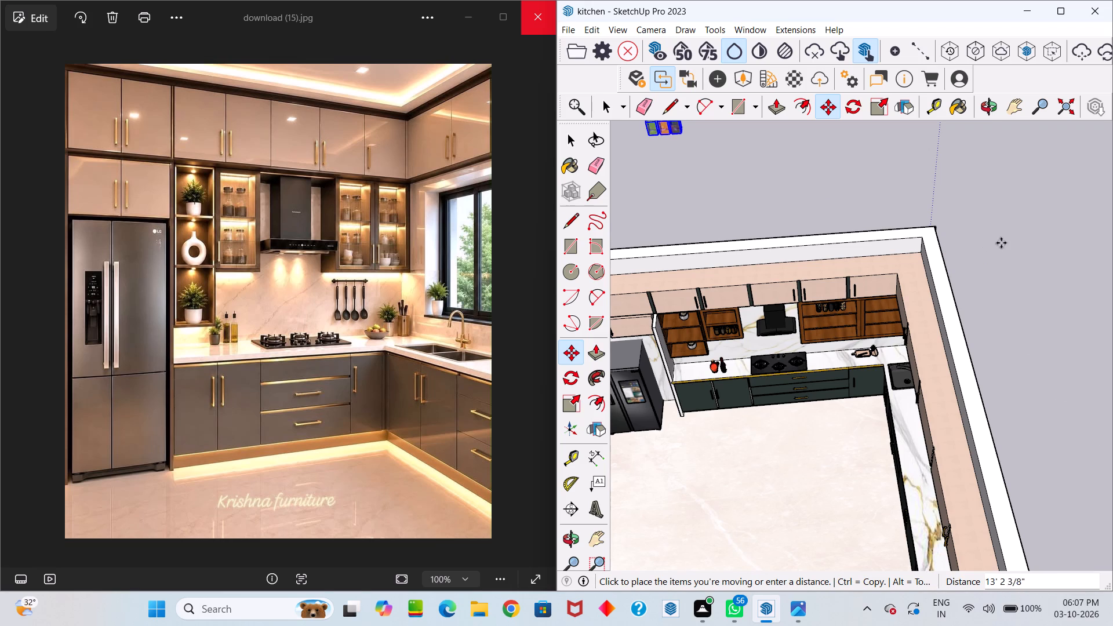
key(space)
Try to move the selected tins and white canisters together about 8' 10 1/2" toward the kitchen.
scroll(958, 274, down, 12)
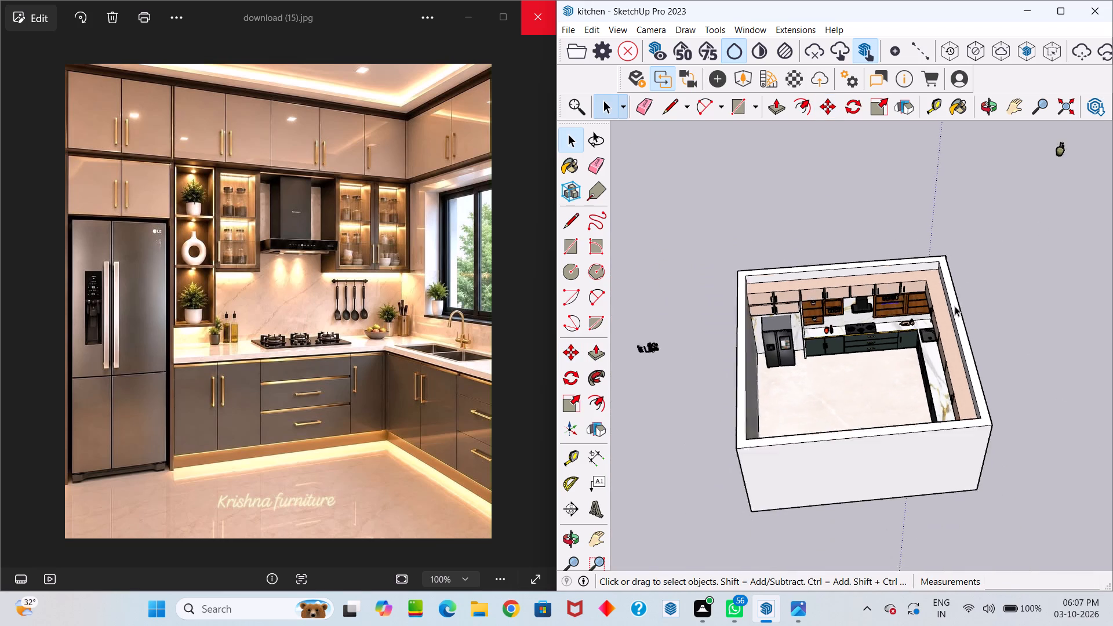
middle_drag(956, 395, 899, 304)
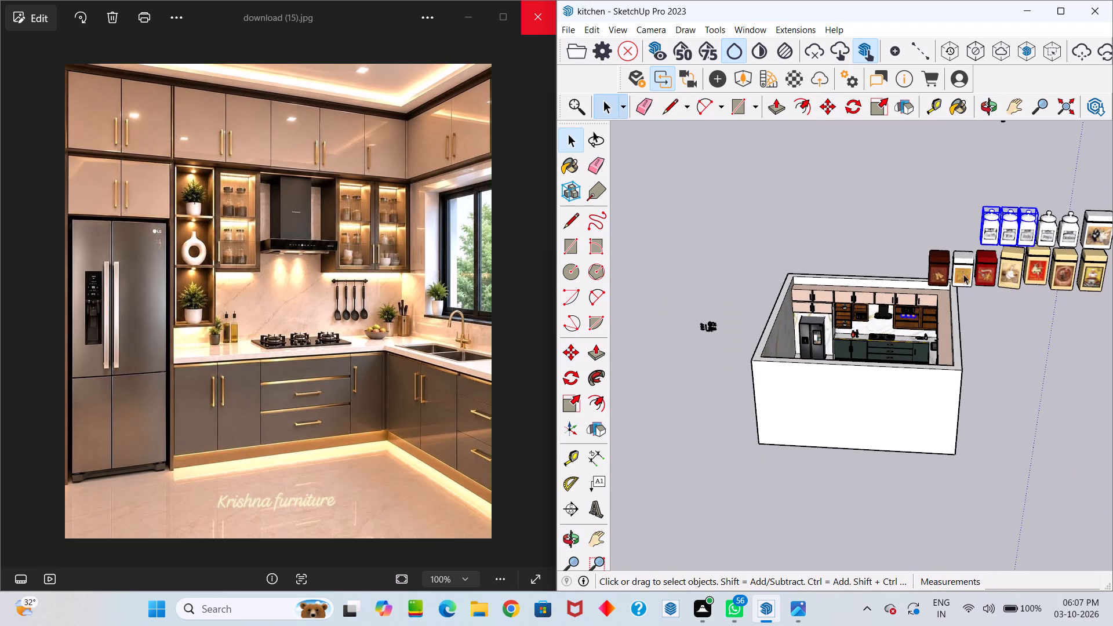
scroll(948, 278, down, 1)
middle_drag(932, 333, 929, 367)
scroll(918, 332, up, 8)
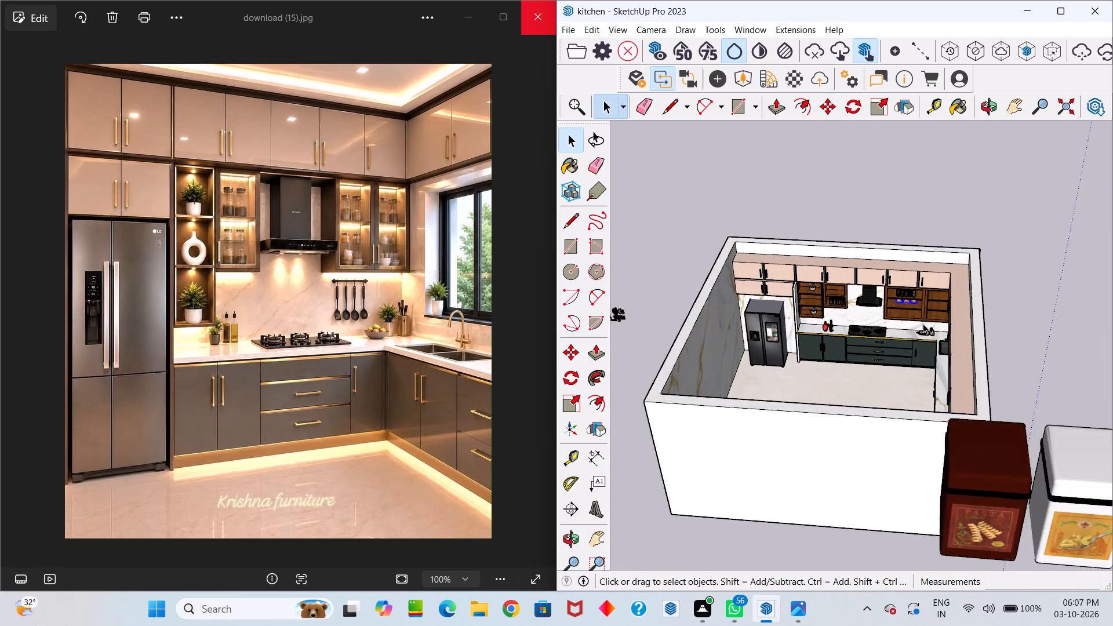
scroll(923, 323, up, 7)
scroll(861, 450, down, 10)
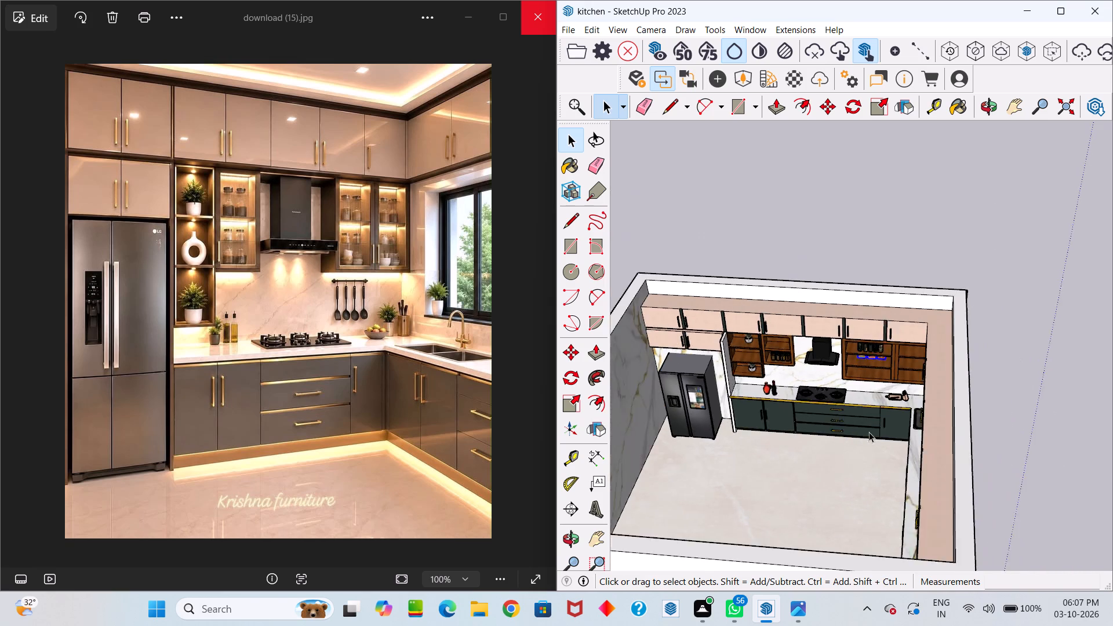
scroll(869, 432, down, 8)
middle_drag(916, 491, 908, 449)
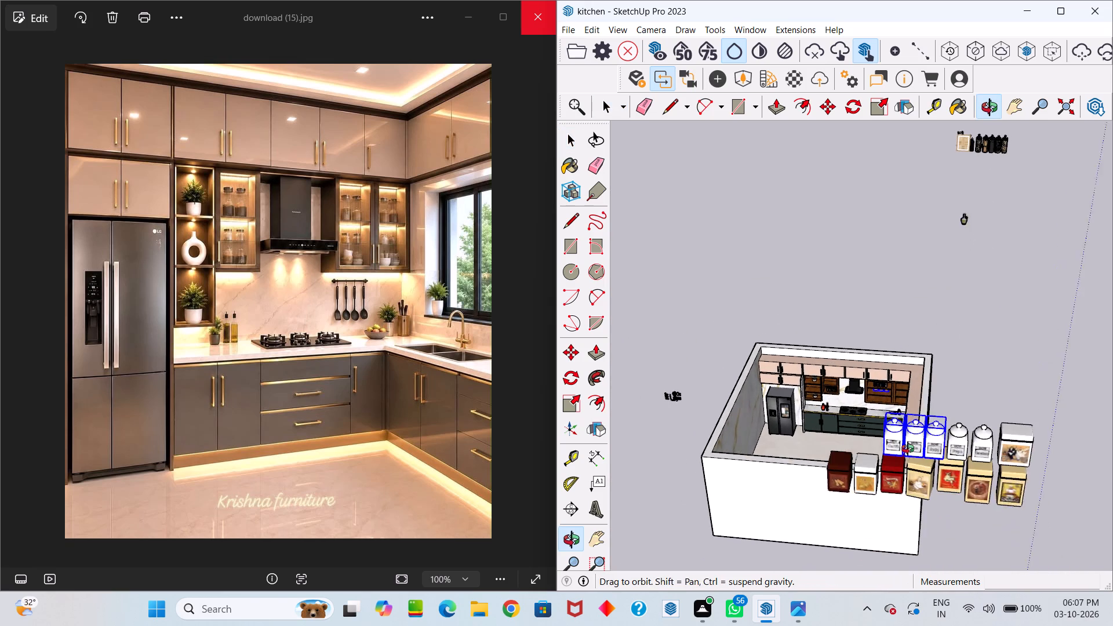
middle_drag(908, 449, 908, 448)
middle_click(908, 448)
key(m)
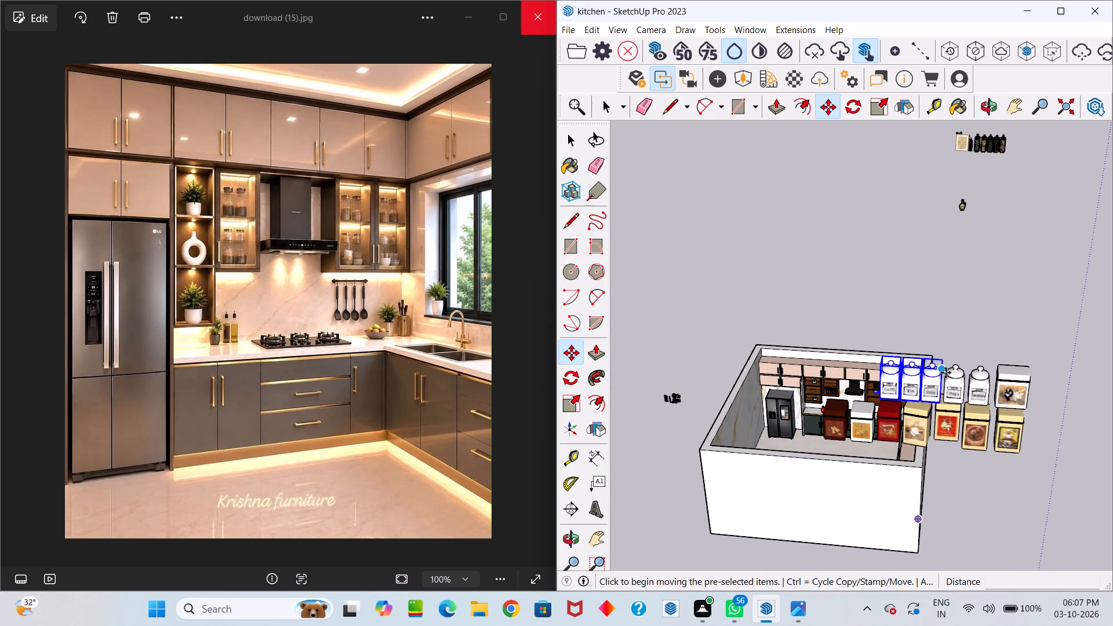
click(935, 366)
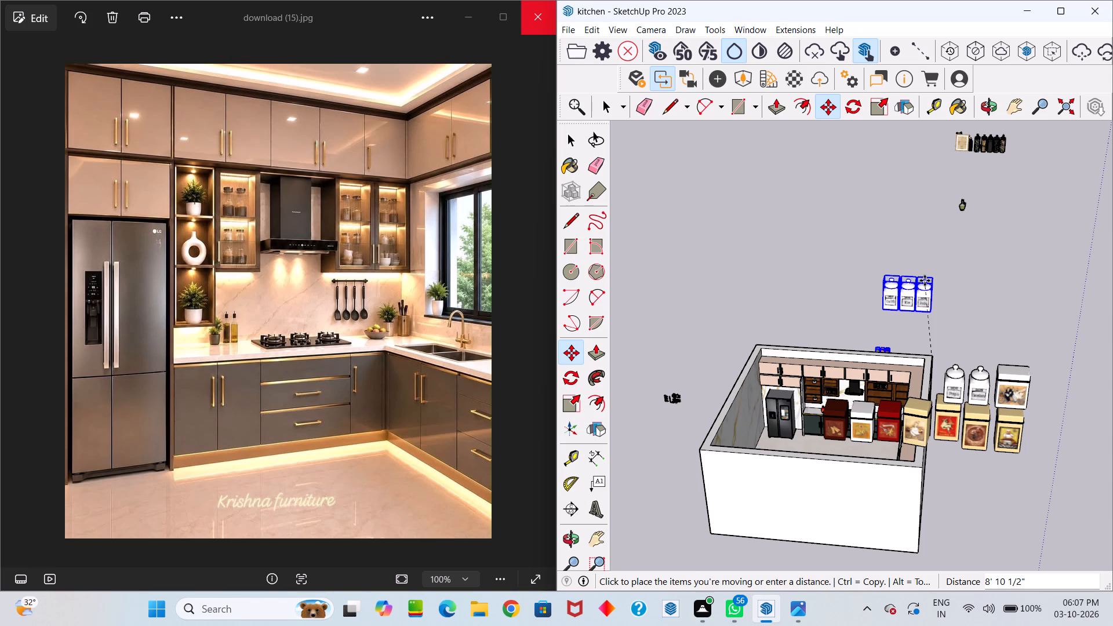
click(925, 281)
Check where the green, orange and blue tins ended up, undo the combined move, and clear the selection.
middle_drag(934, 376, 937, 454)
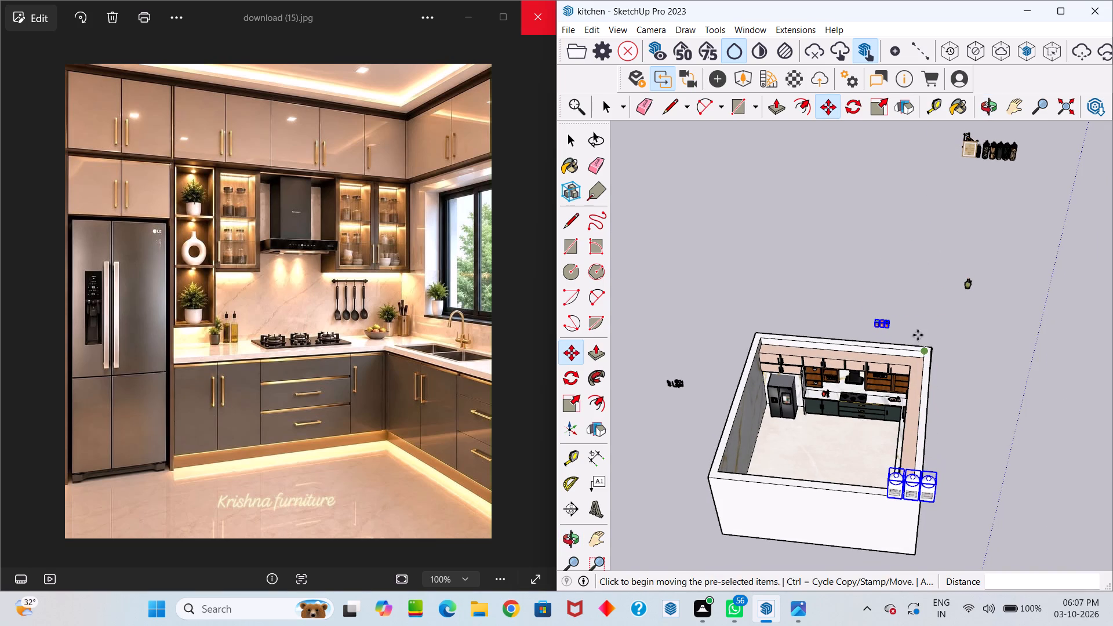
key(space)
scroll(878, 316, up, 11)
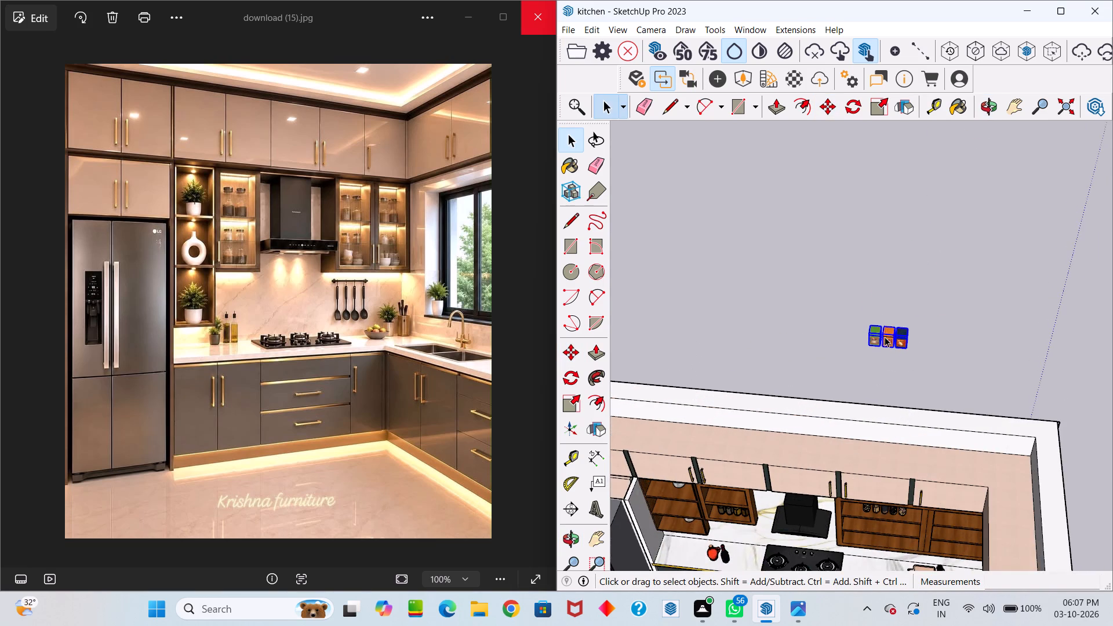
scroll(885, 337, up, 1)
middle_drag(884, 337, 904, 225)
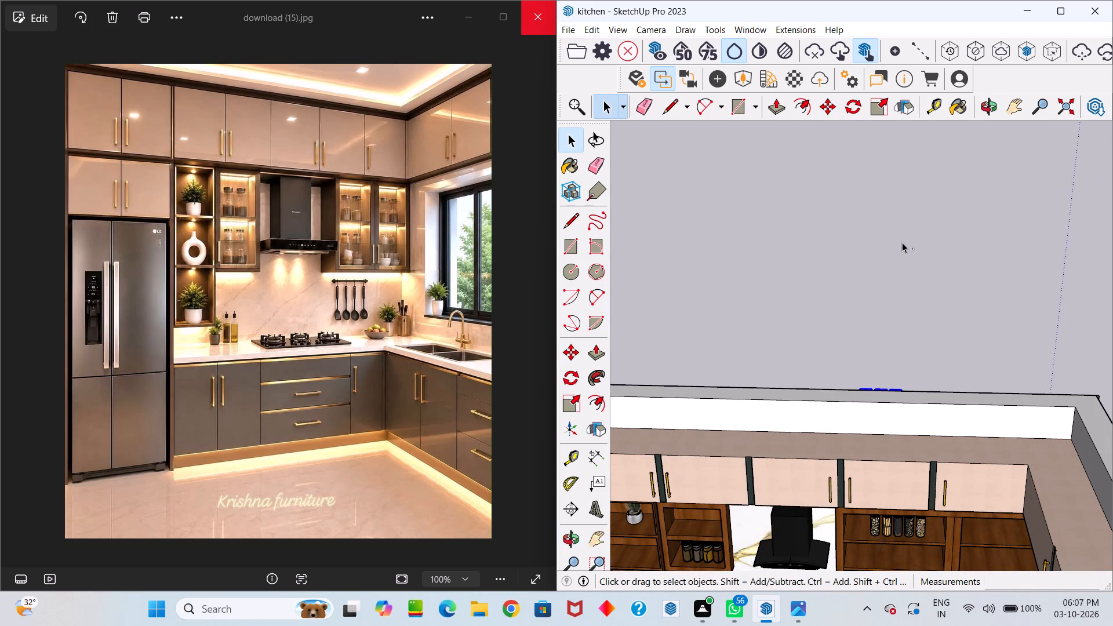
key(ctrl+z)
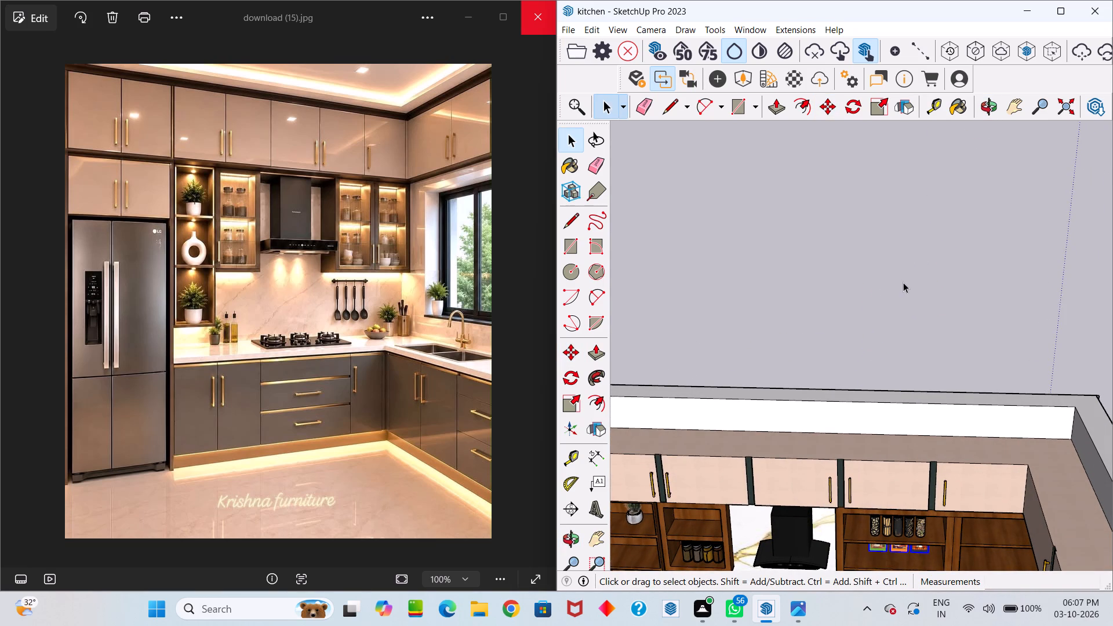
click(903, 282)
Move only the white Caffè, The and Sale canisters about 4' 4 13/16" away from the other canisters into clear space.
scroll(903, 284, down, 9)
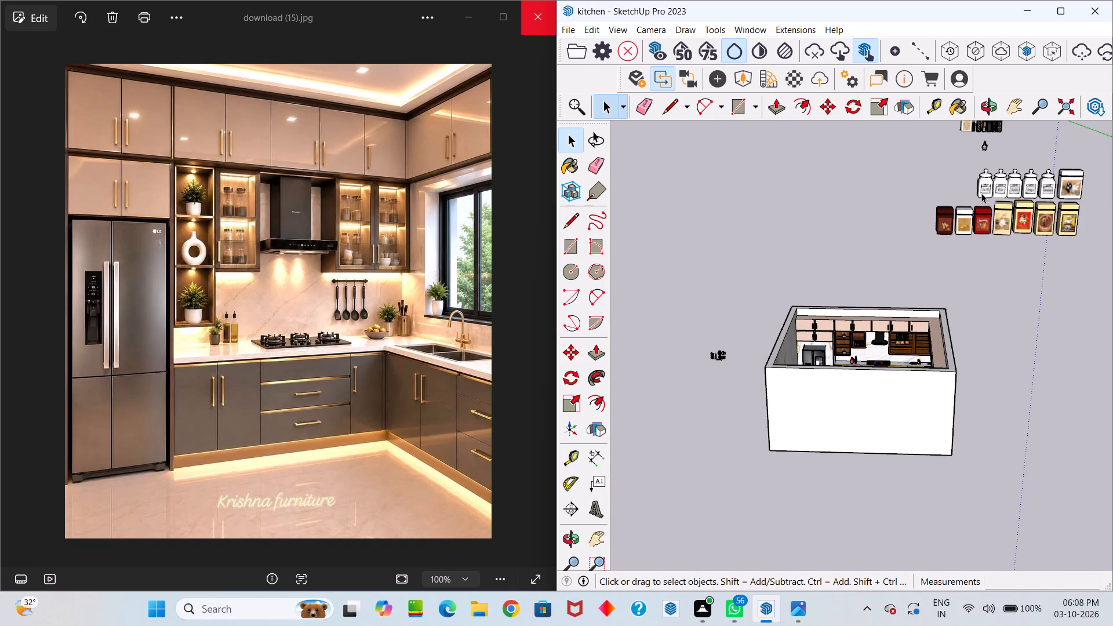
ctrl+click(984, 189)
scroll(1009, 184, up, 13)
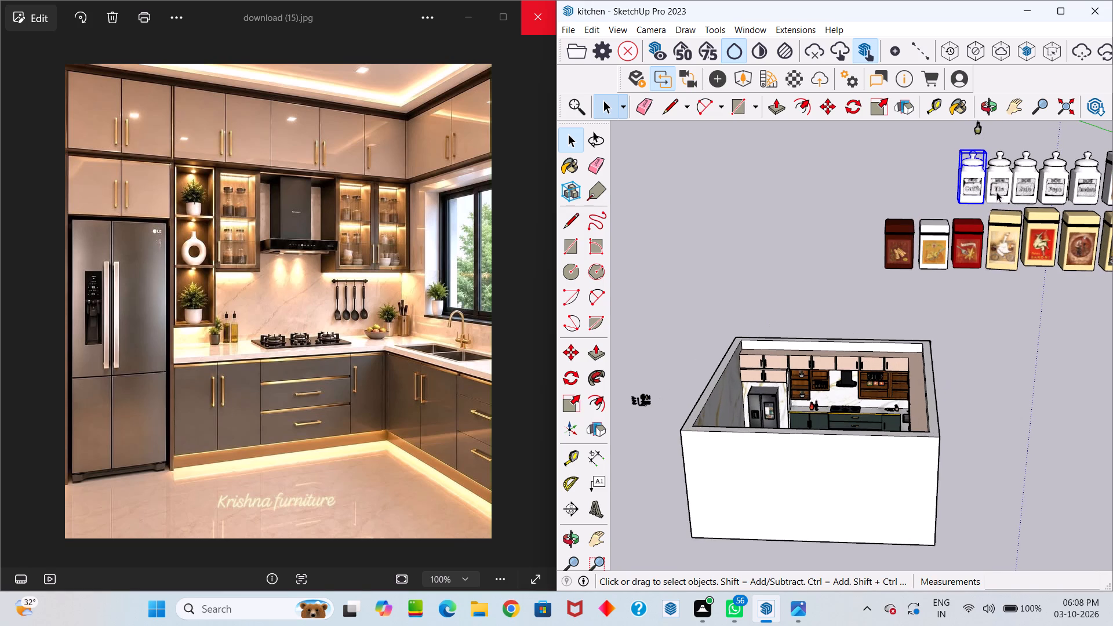
ctrl+click(996, 177)
ctrl+click(1024, 185)
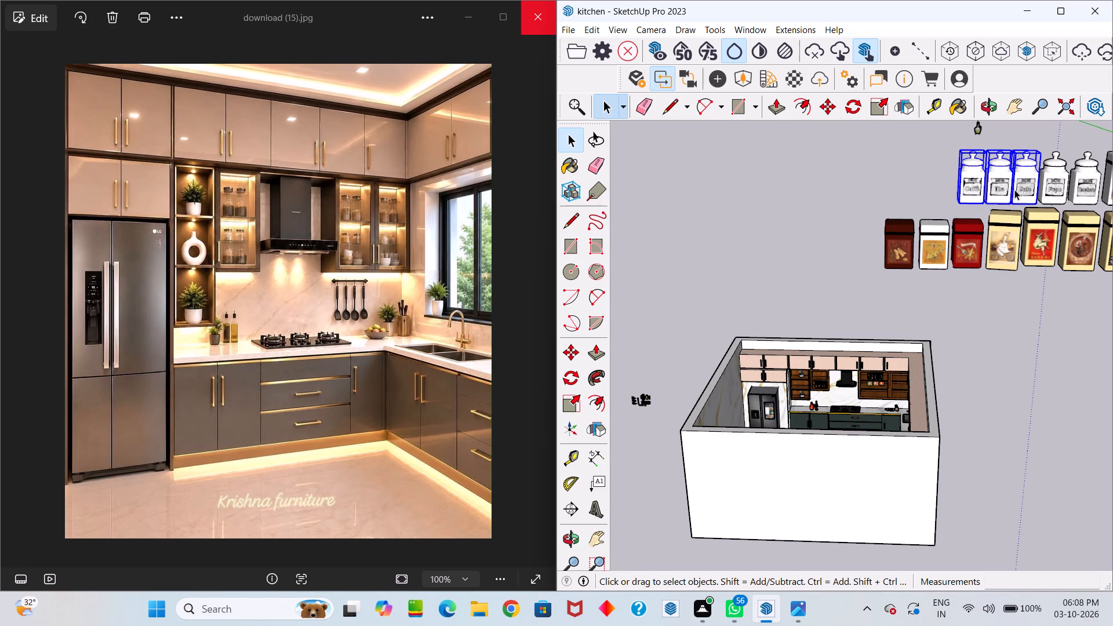
key(m)
scroll(961, 204, up, 4)
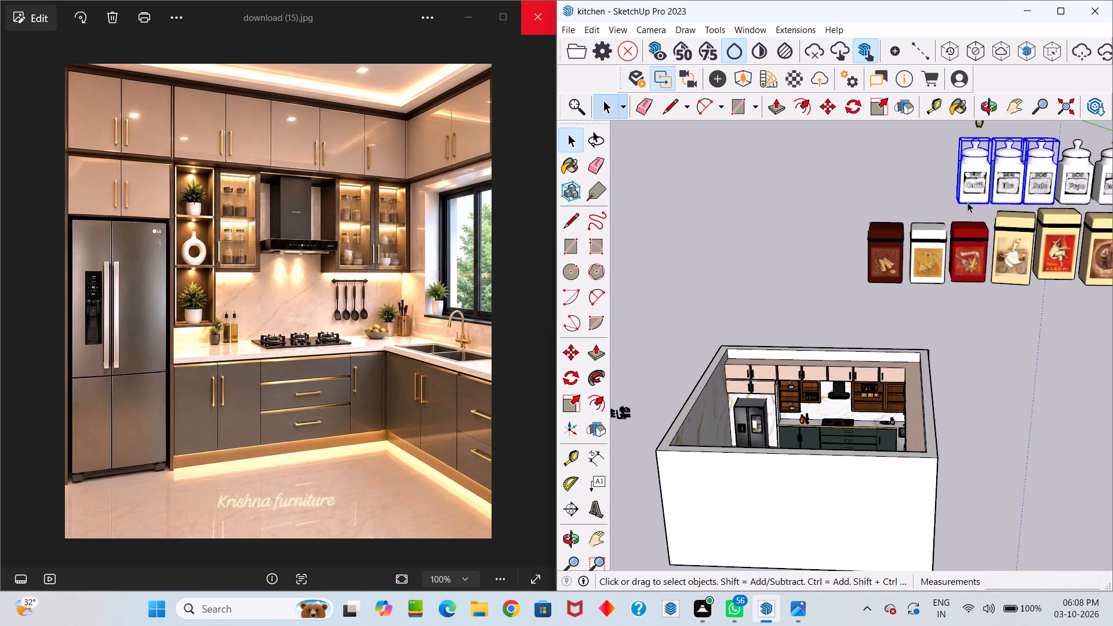
scroll(967, 202, up, 2)
middle_drag(975, 215, 962, 228)
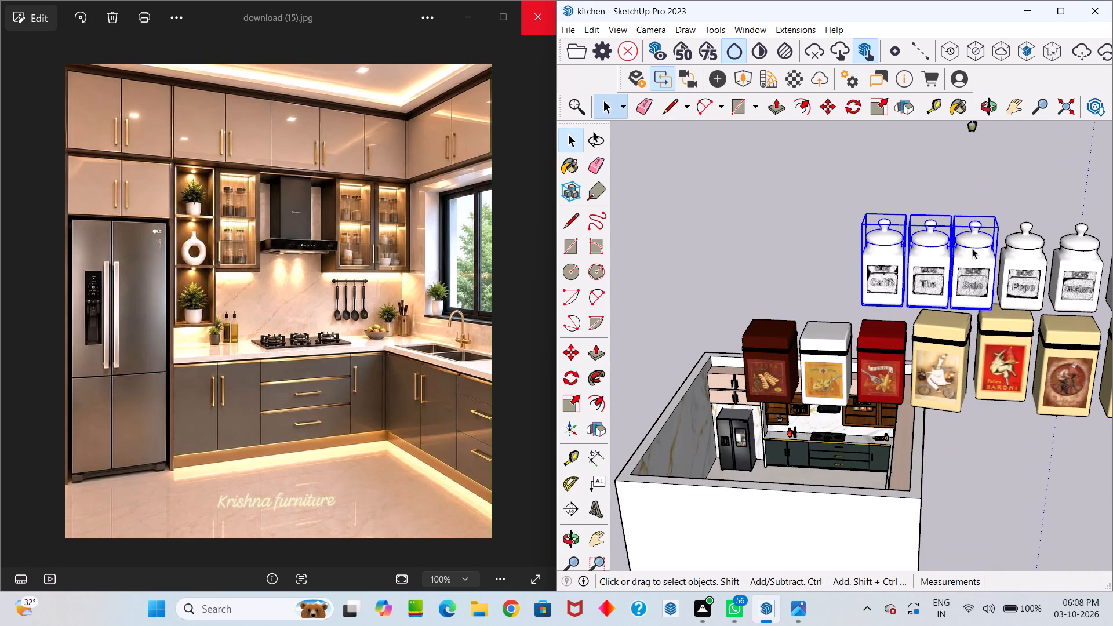
key(m)
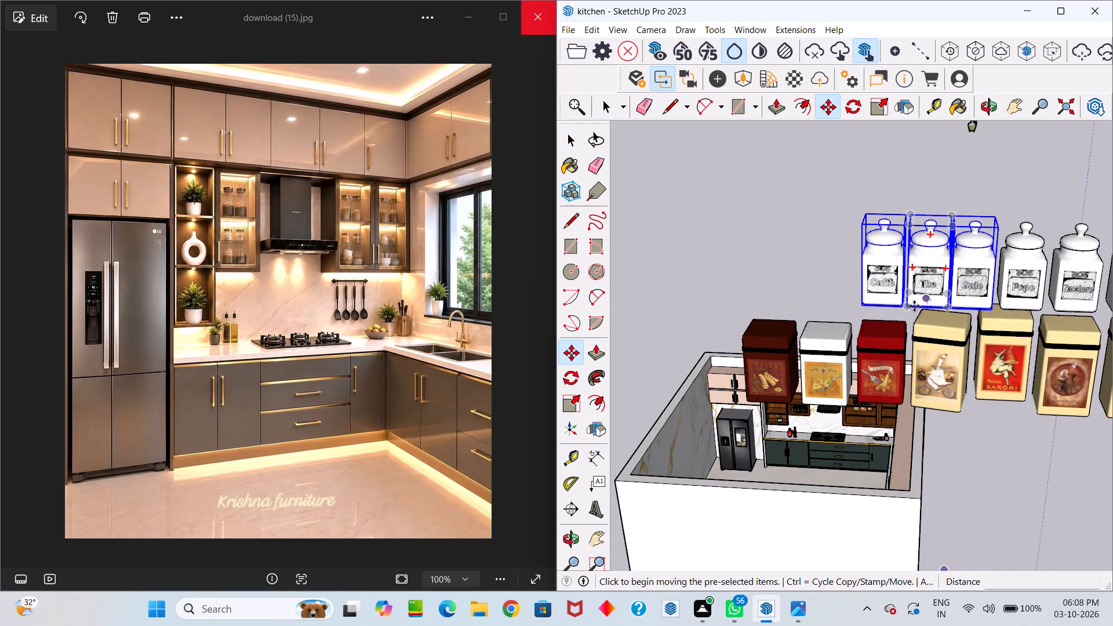
click(861, 304)
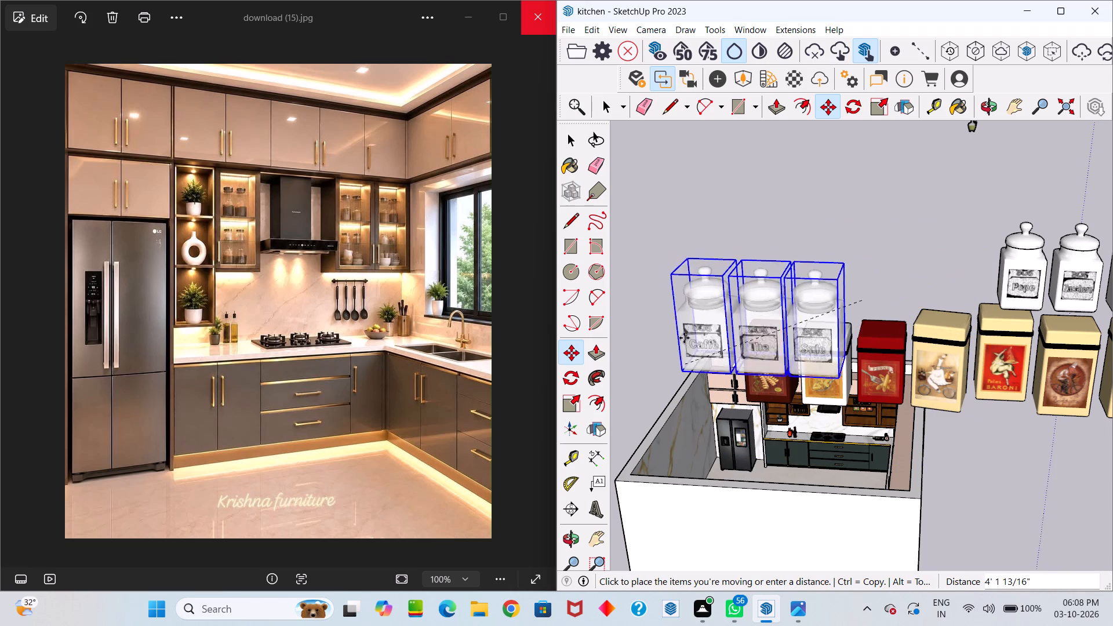
click(692, 267)
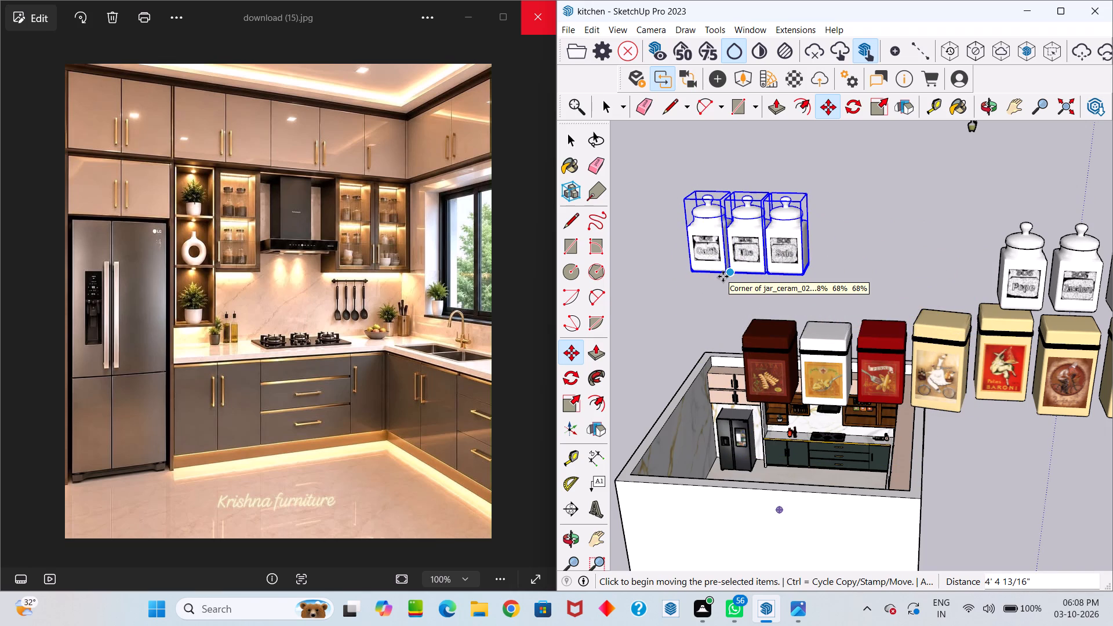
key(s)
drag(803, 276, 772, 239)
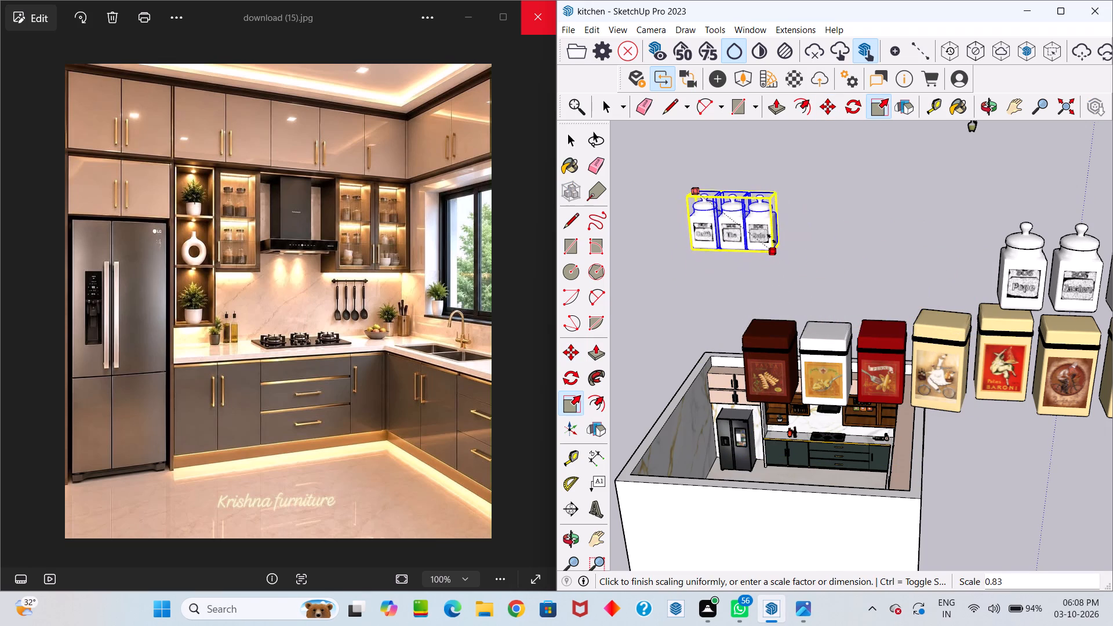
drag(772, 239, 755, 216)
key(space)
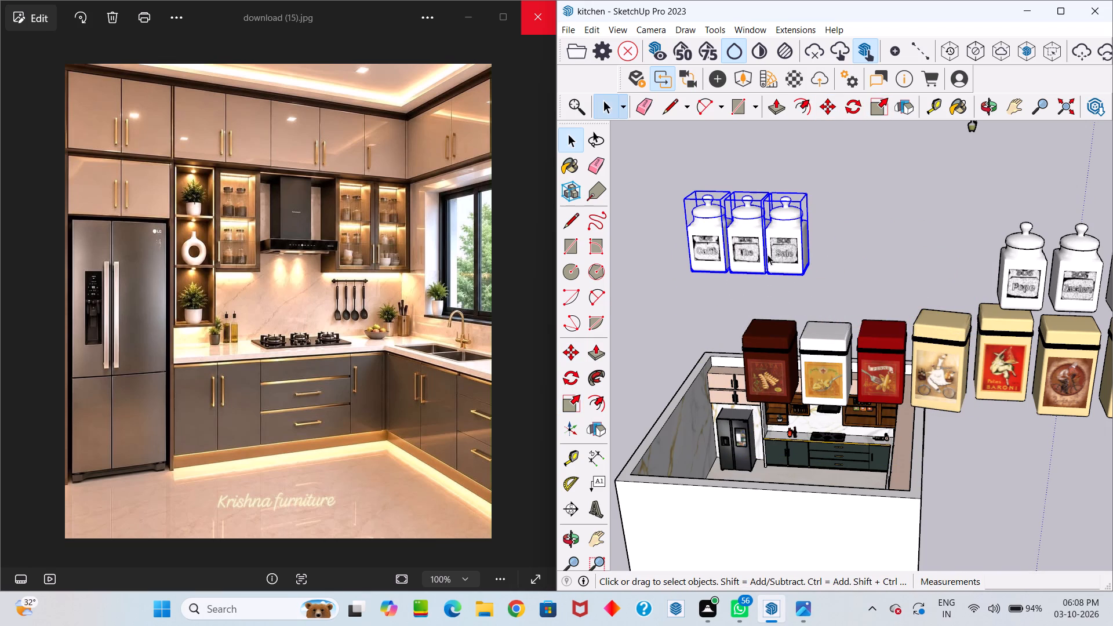
Scale the three white canisters down uniformly from a corner so they suit the cabinet shelves.
key(s)
drag(798, 273, 747, 217)
key(space)
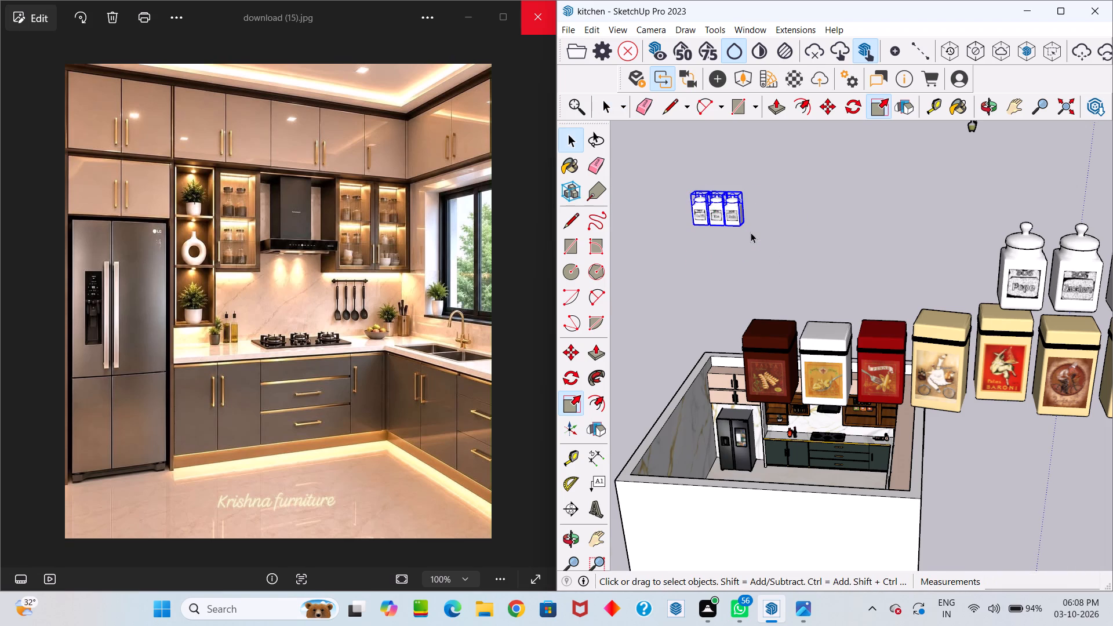
Move the three white canisters about 49' 1 1/16" onto the open cabinet's bottom shelf, directly below the tins.
scroll(746, 232, up, 4)
scroll(746, 232, down, 5)
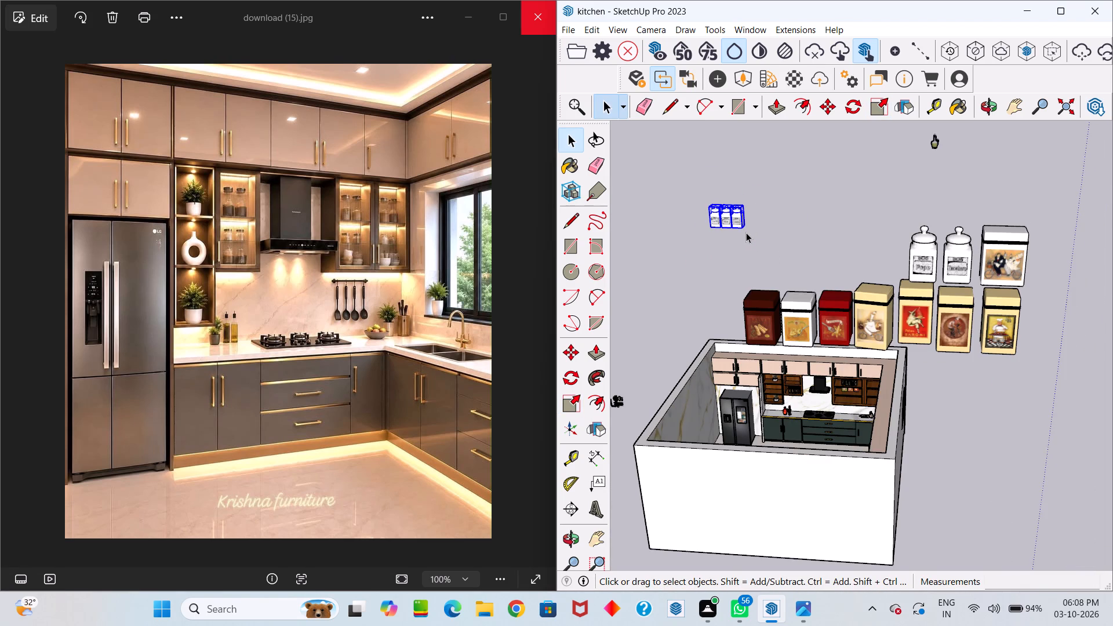
key(m)
click(741, 232)
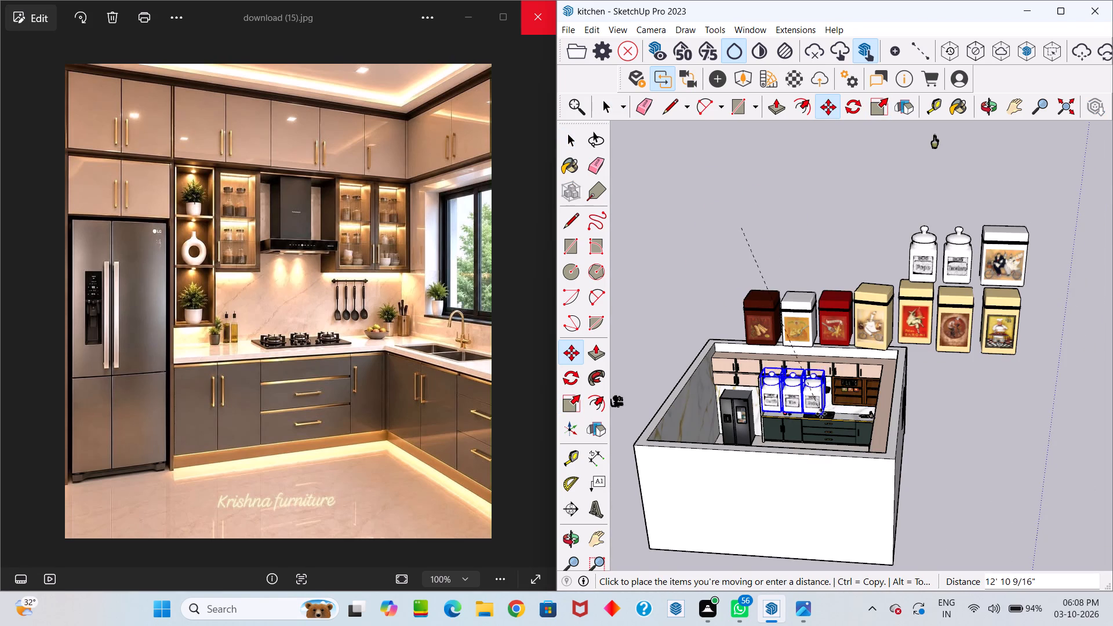
scroll(886, 439, up, 11)
scroll(843, 410, up, 6)
scroll(843, 410, down, 4)
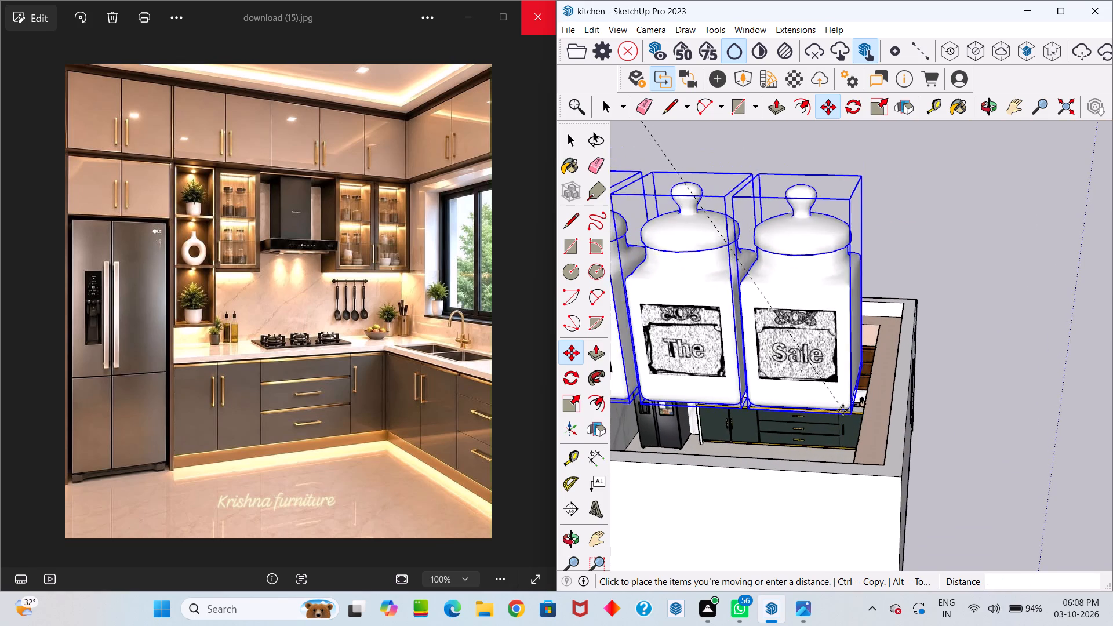
scroll(843, 410, down, 2)
scroll(834, 391, up, 6)
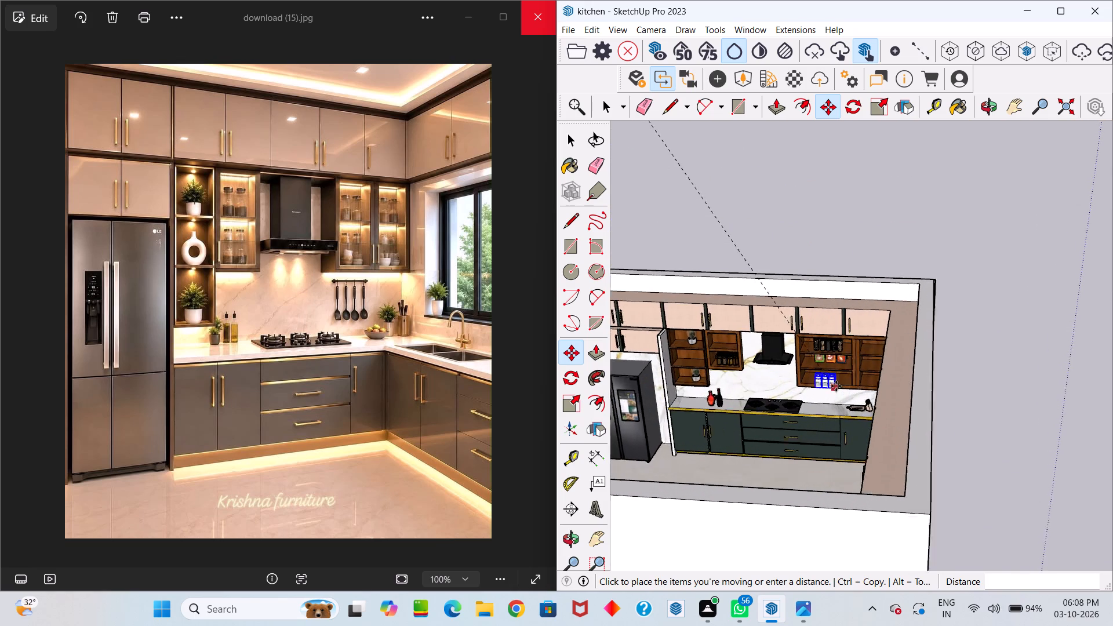
scroll(837, 386, up, 12)
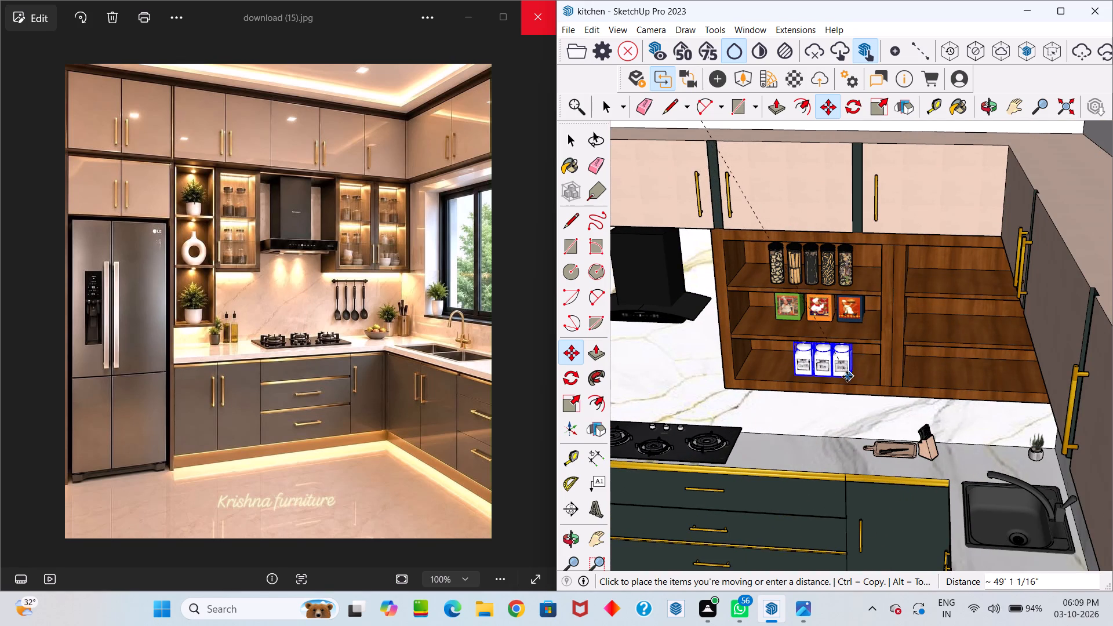
click(845, 377)
Stretch the three white canisters slightly wider along the bottom shelf, scaling them from the Caffè canister's side.
scroll(847, 375, up, 6)
middle_drag(849, 378, 880, 289)
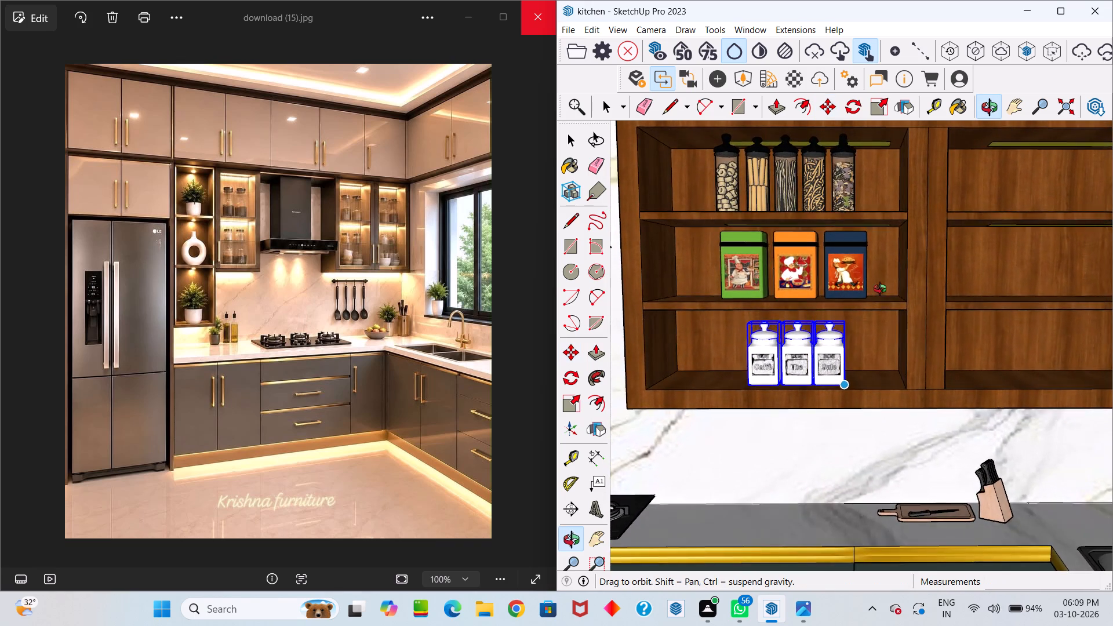
middle_drag(880, 289, 895, 299)
key(s)
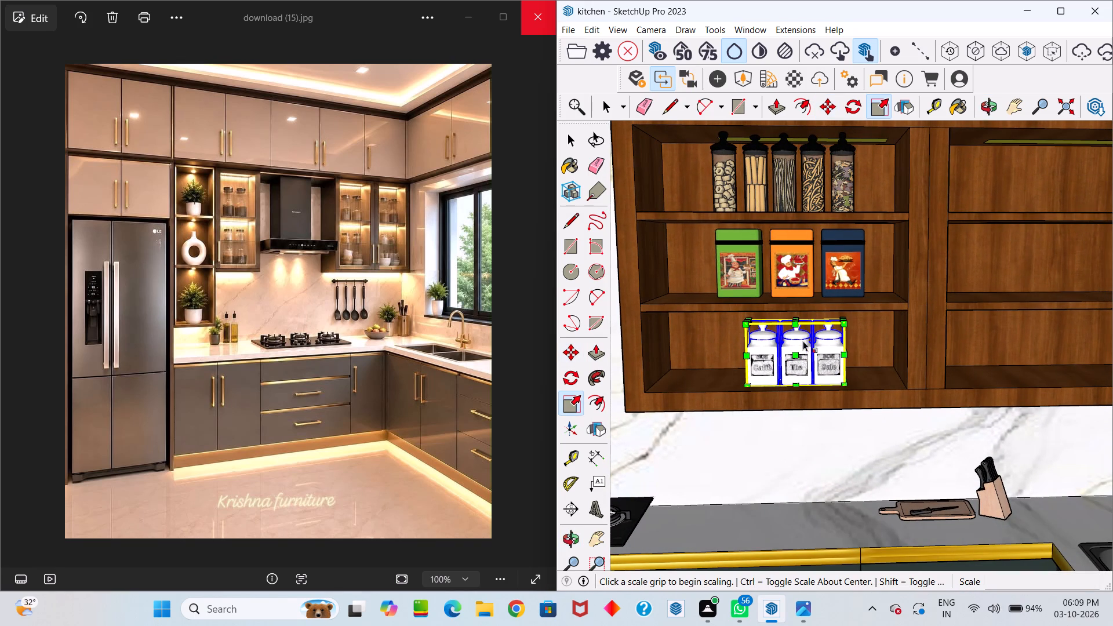
drag(748, 358, 725, 356)
key(space)
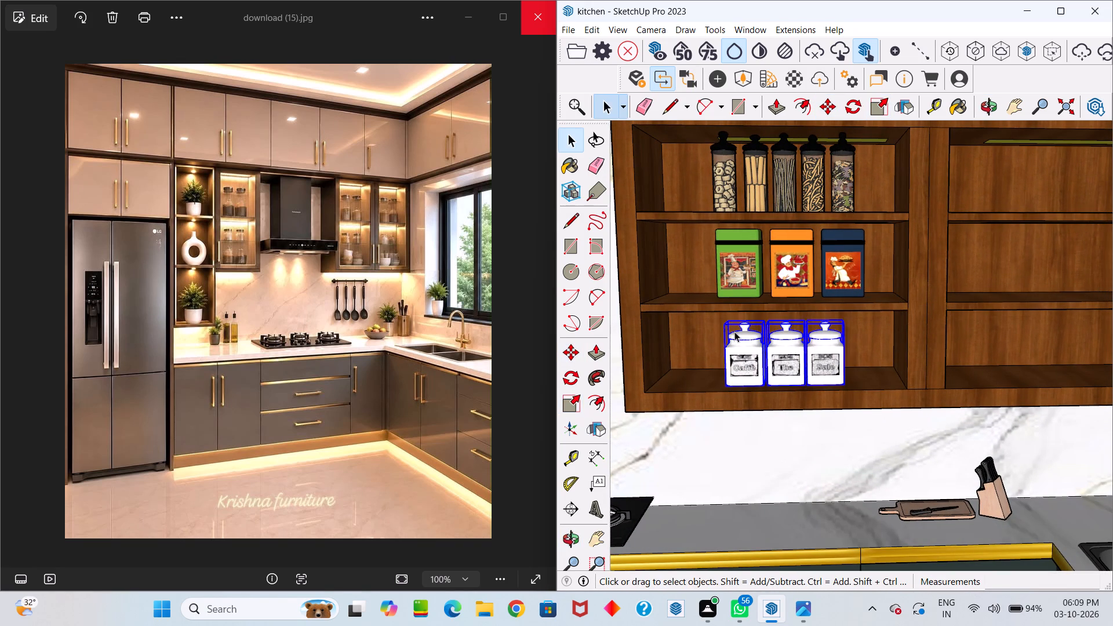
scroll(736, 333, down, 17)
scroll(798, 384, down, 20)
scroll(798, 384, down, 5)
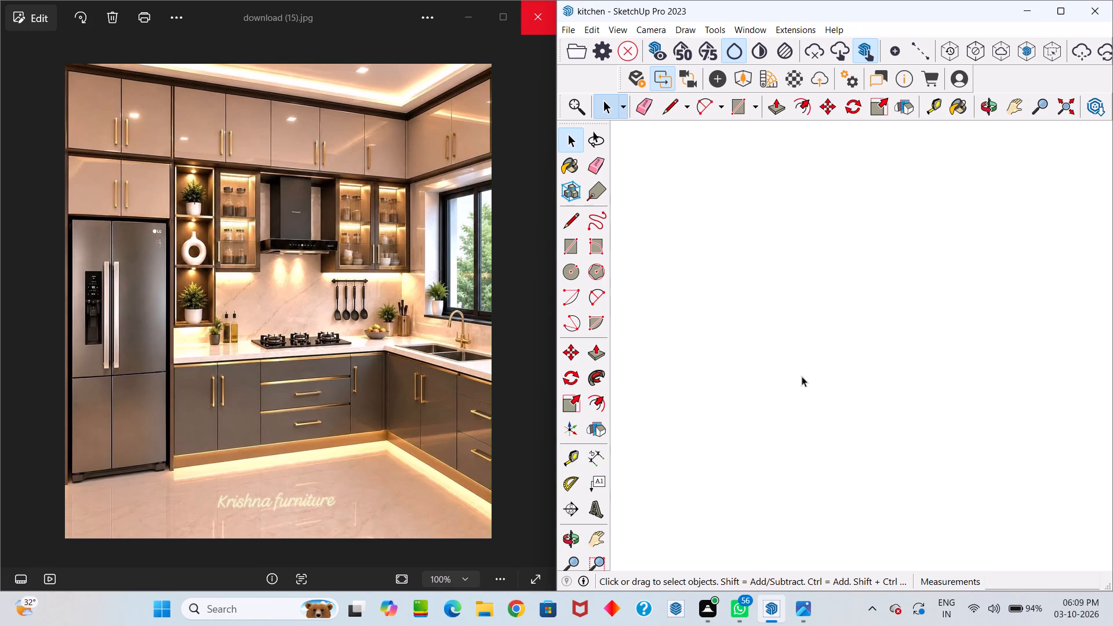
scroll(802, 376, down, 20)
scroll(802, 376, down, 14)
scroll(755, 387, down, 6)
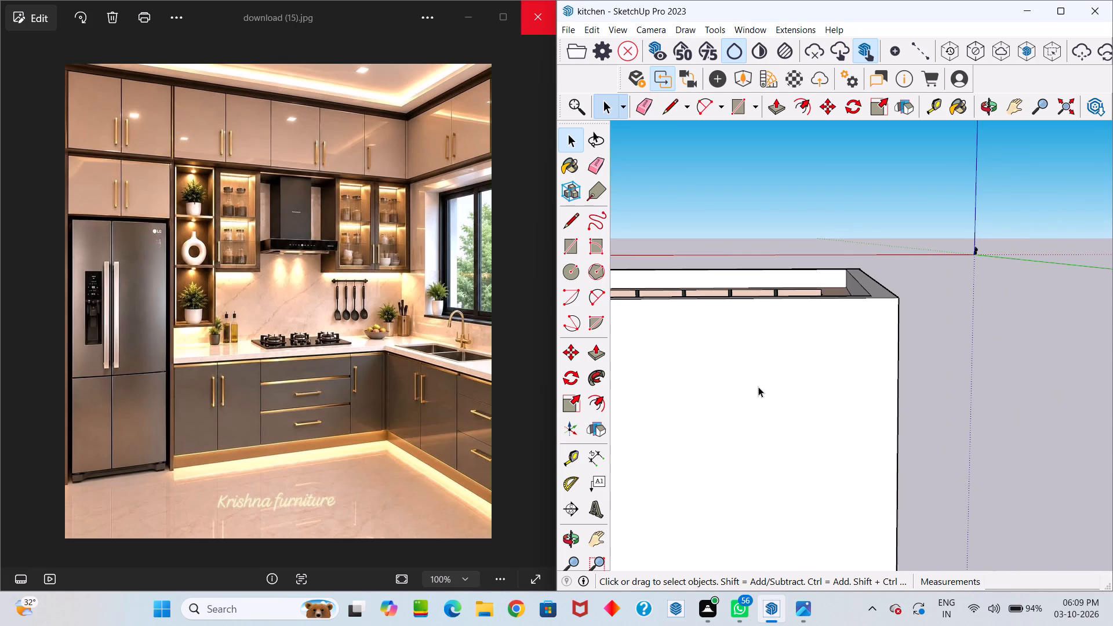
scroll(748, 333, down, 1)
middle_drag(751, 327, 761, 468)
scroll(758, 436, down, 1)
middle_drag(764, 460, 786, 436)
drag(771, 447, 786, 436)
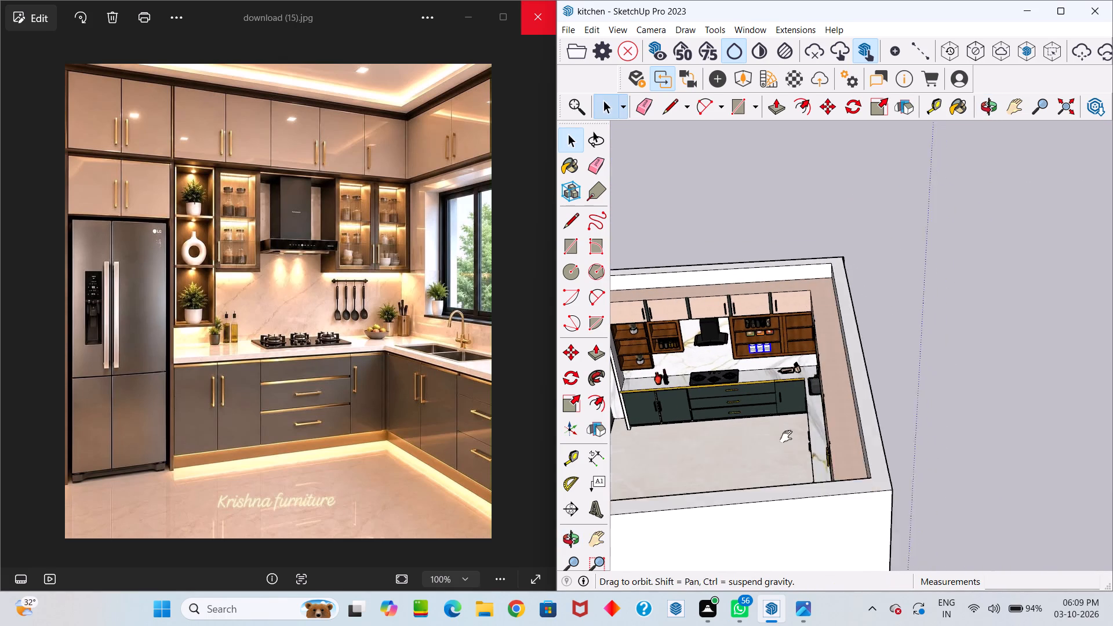
Examine the three white canisters on the open cabinet's bottom shelf within the overall kitchen.
middle_drag(786, 436, 885, 424)
drag(786, 436, 885, 424)
middle_drag(900, 356, 907, 306)
scroll(888, 346, up, 5)
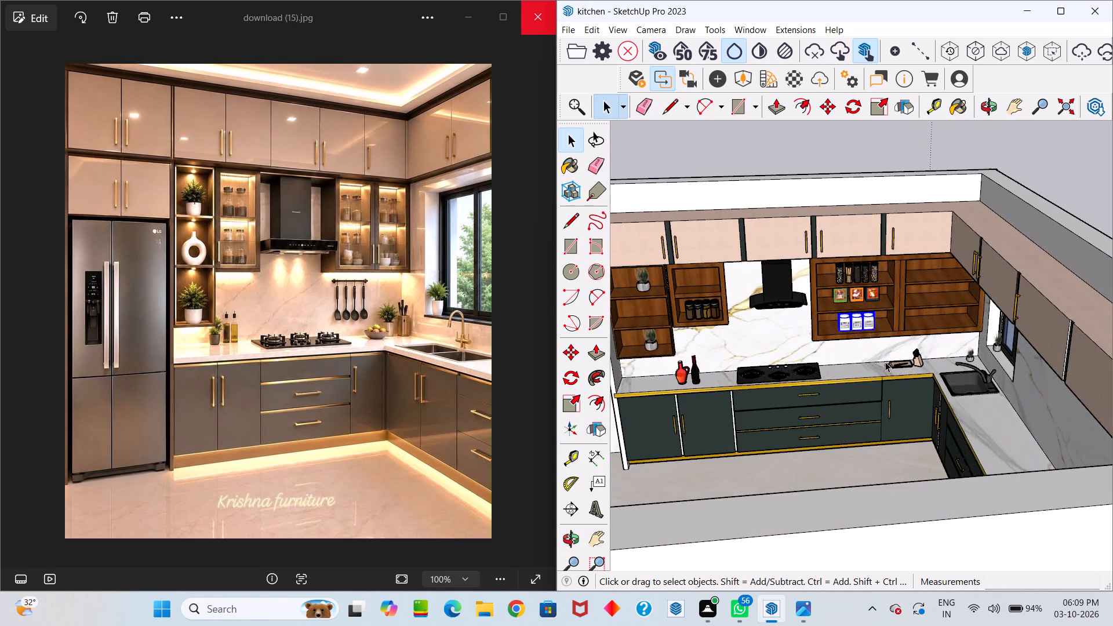
middle_drag(888, 364, 889, 354)
scroll(894, 345, up, 5)
scroll(886, 351, down, 10)
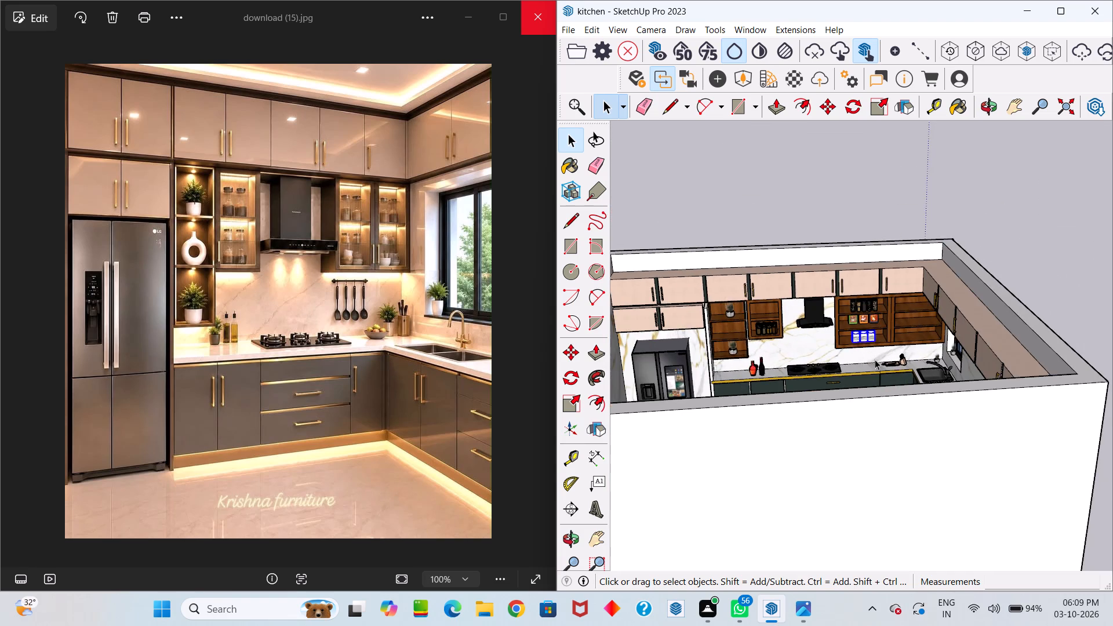
middle_drag(902, 289, 934, 352)
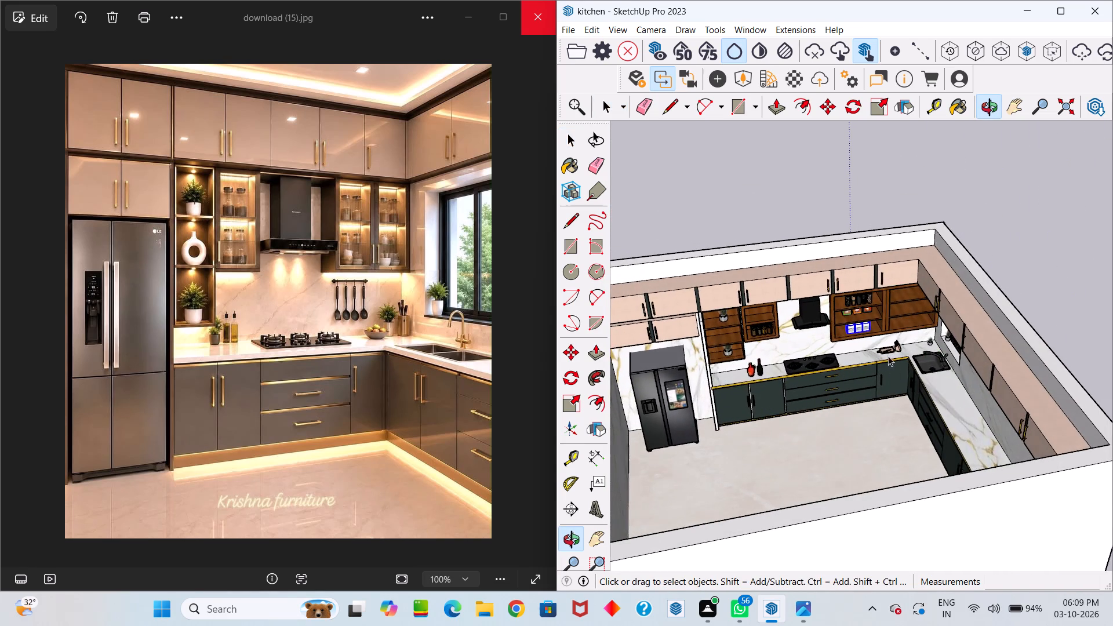
scroll(885, 356, down, 11)
scroll(656, 389, up, 5)
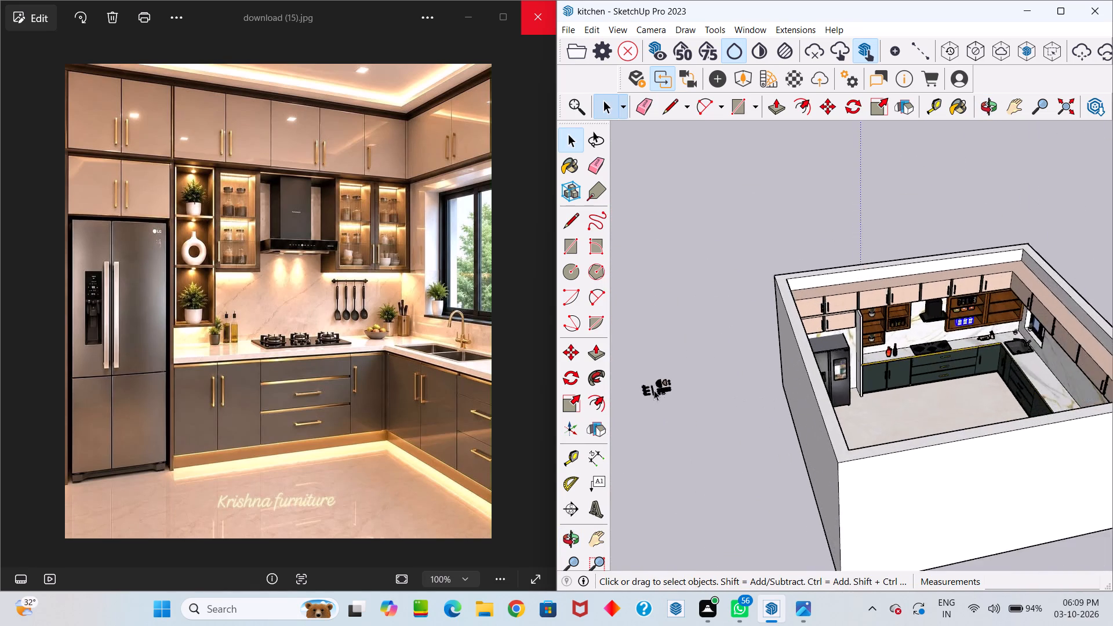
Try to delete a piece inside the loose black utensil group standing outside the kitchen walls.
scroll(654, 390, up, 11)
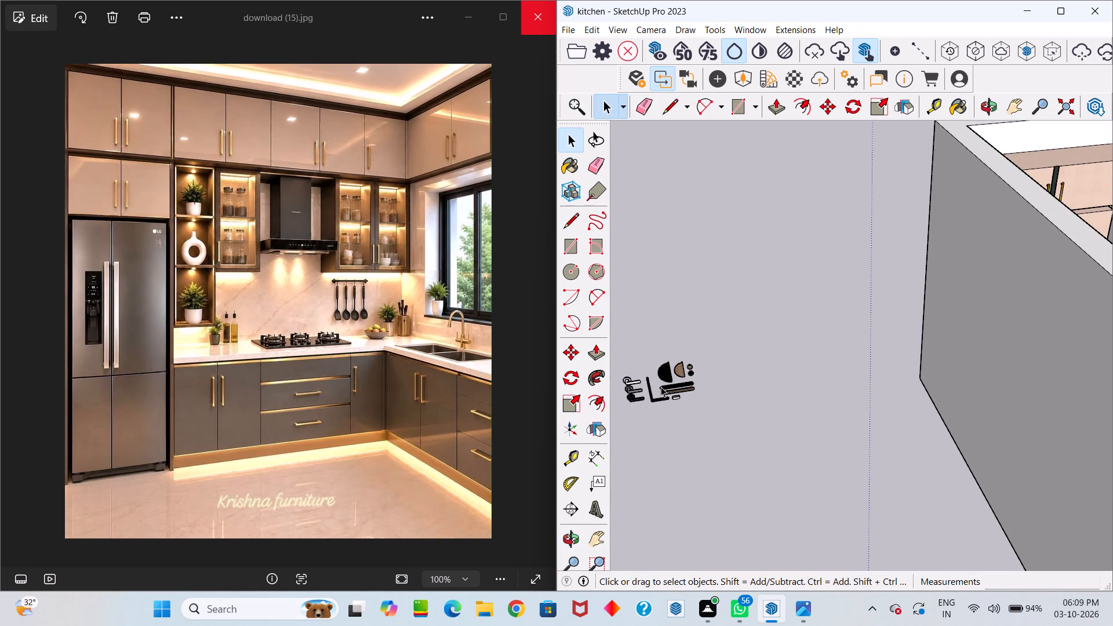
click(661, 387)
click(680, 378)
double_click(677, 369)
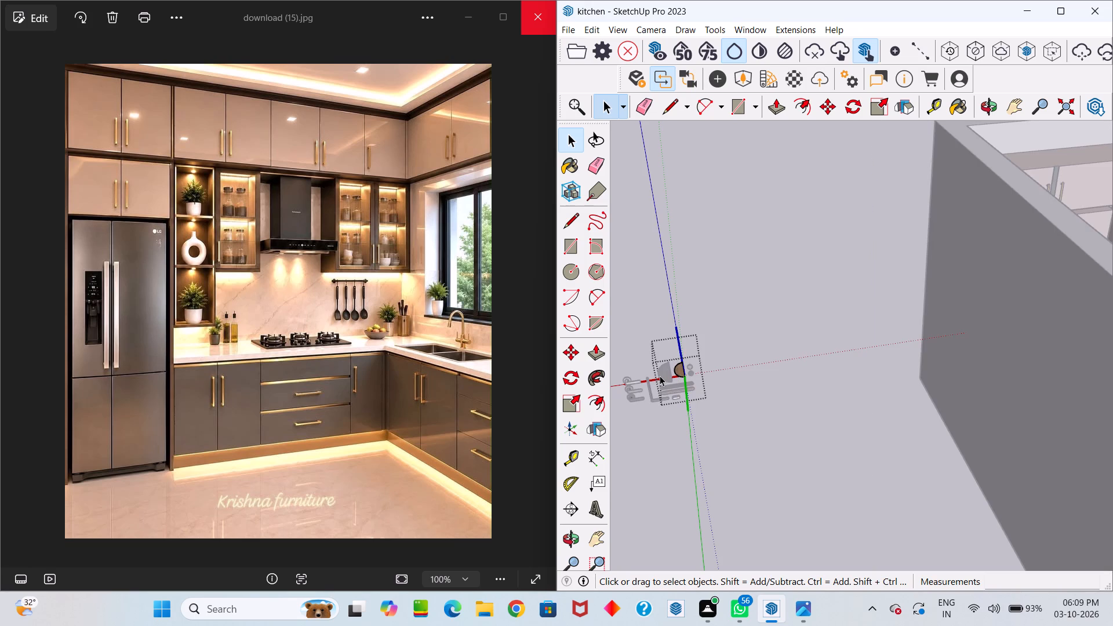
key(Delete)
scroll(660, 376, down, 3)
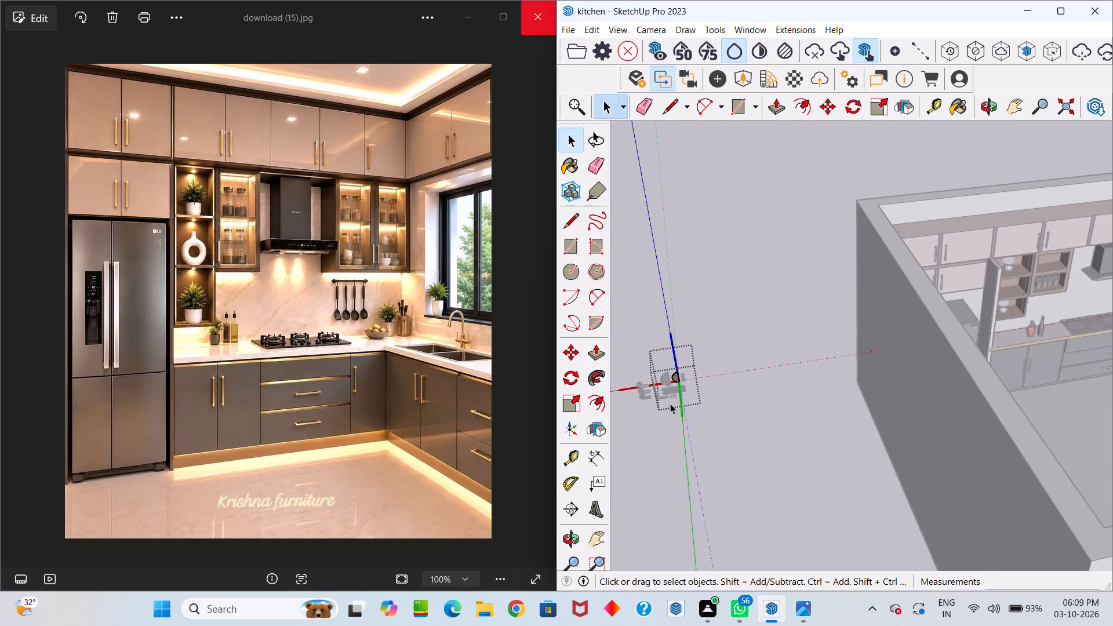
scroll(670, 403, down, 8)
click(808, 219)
Inspect the jars, tins and white canisters on the open cabinet beside the hood, up close and from the side.
middle_drag(809, 278, 732, 285)
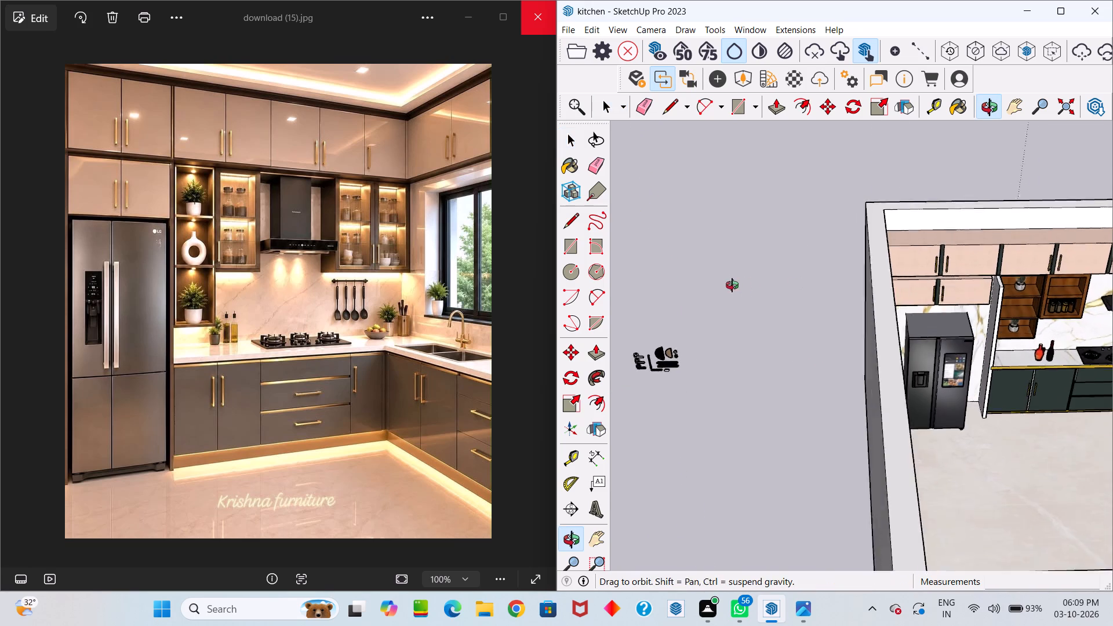
middle_drag(732, 285, 710, 286)
middle_drag(691, 305, 528, 294)
drag(686, 305, 528, 294)
middle_drag(575, 315, 654, 344)
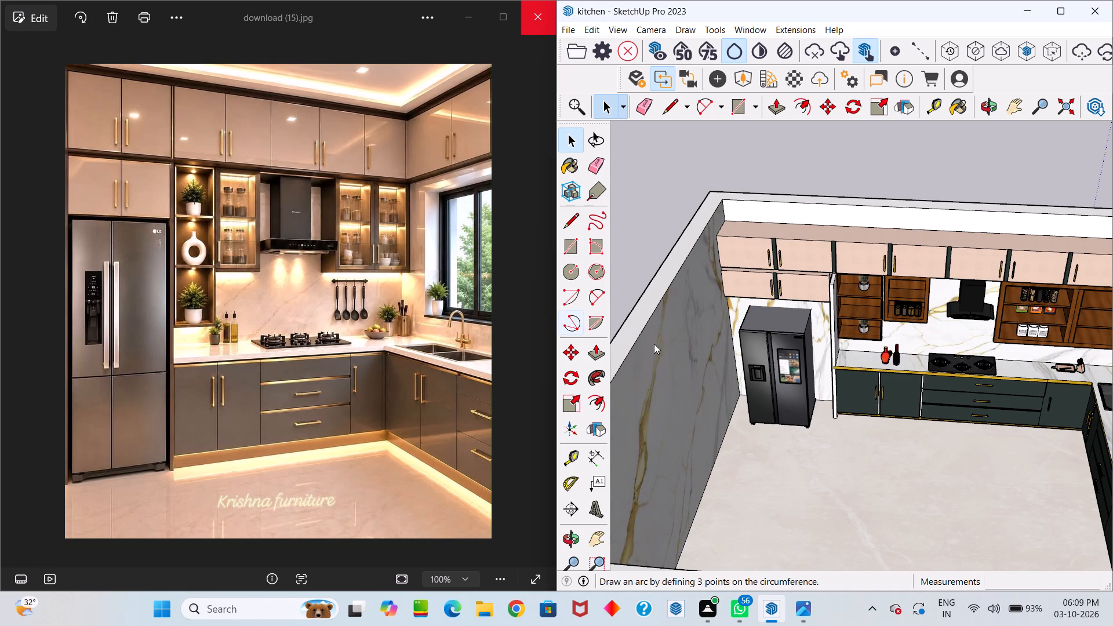
middle_drag(654, 344, 725, 338)
middle_drag(920, 309, 955, 296)
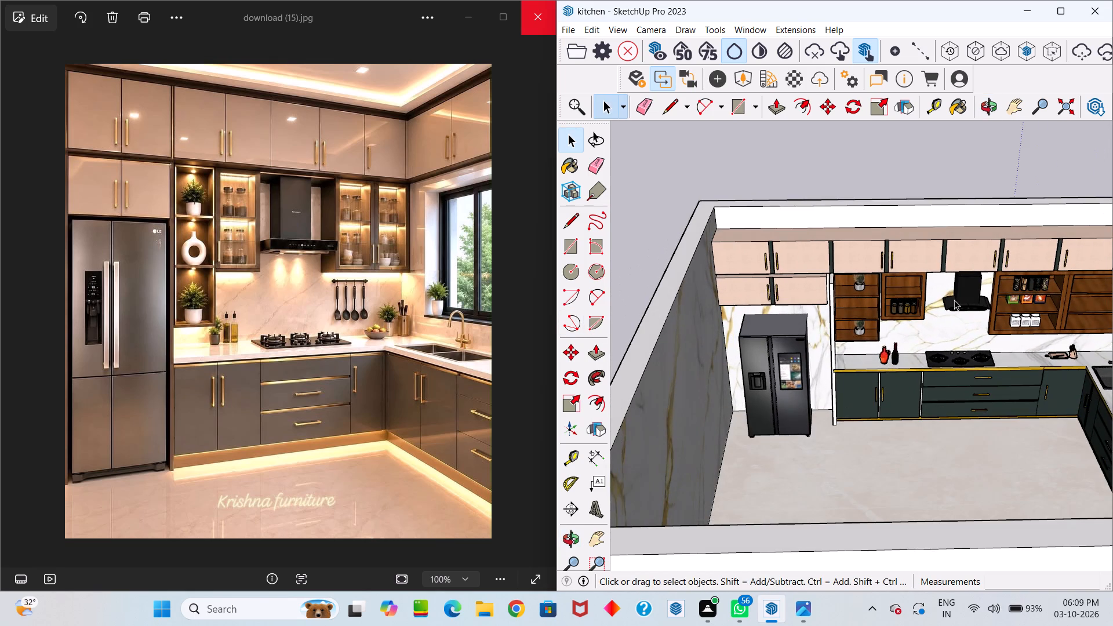
middle_drag(995, 301, 842, 290)
drag(988, 301, 842, 290)
middle_drag(842, 290, 854, 253)
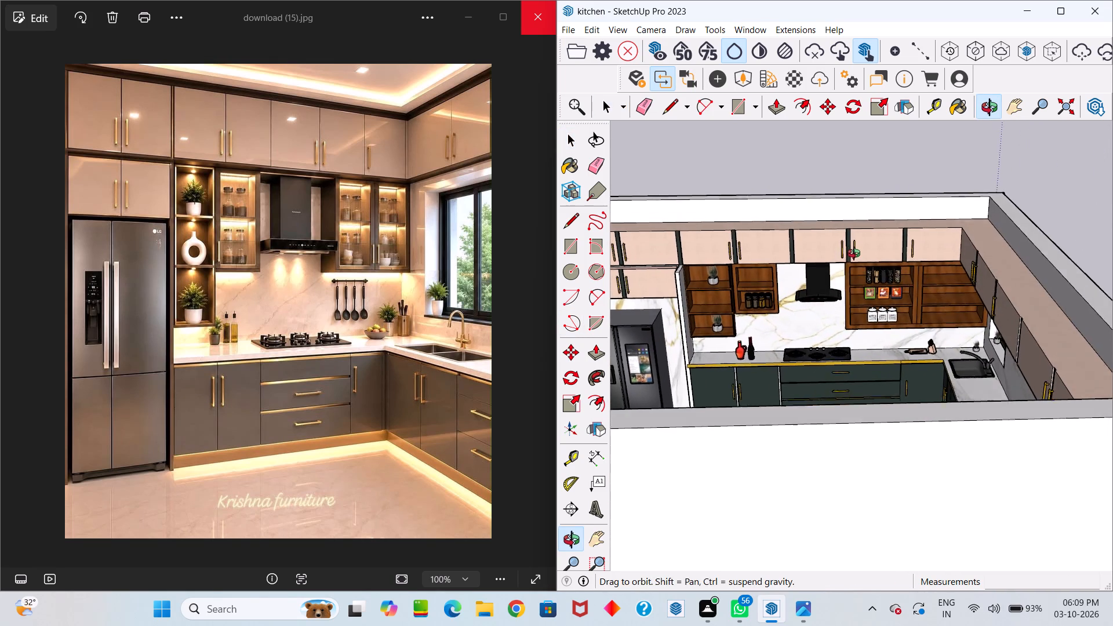
middle_drag(854, 253, 865, 253)
scroll(899, 291, up, 9)
middle_drag(897, 313, 867, 280)
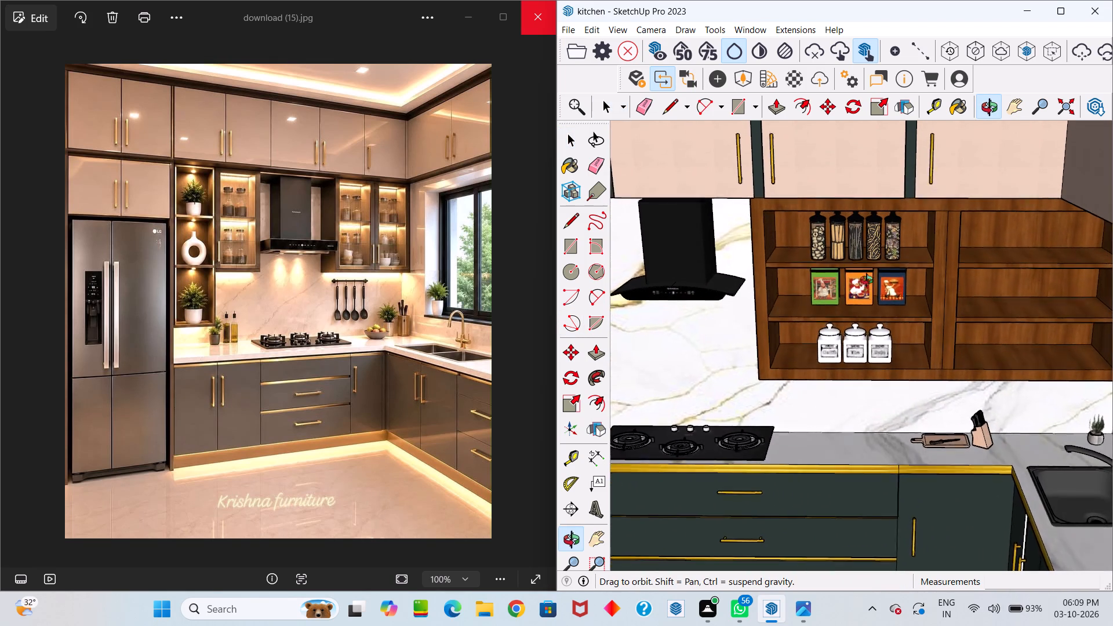
middle_drag(867, 280, 860, 336)
scroll(881, 377, up, 6)
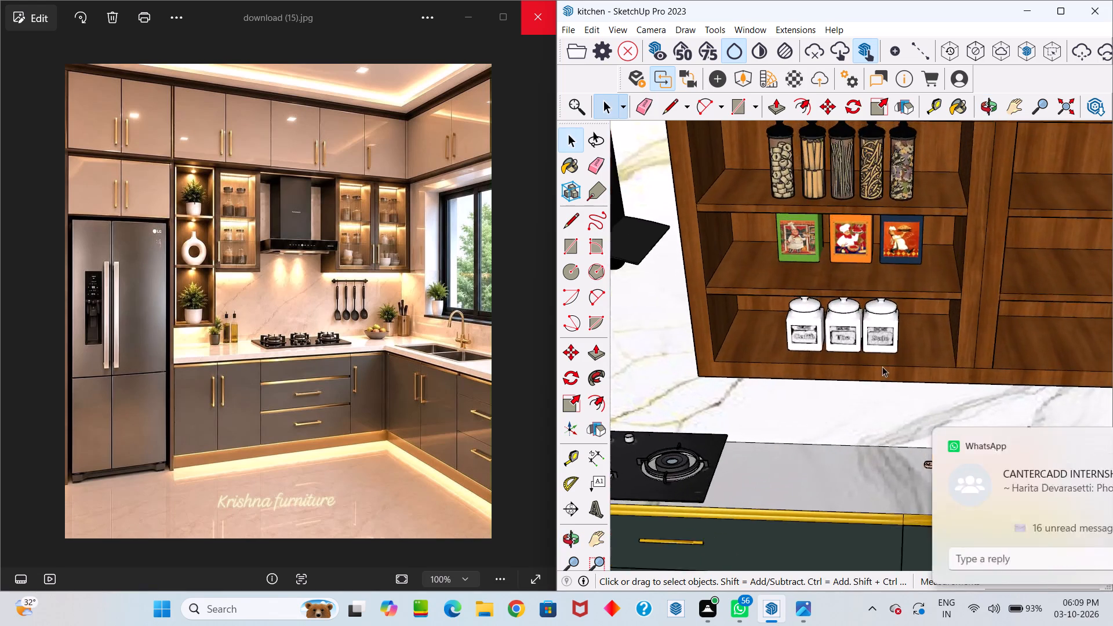
scroll(882, 366, up, 2)
middle_drag(893, 359, 736, 330)
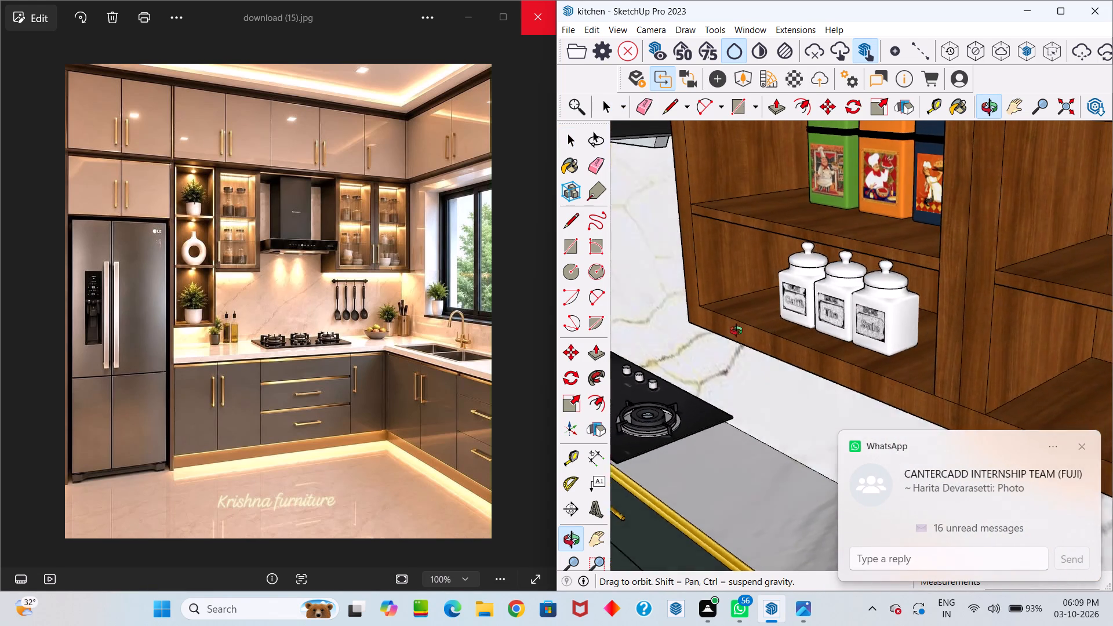
middle_drag(736, 330, 897, 339)
scroll(914, 350, down, 18)
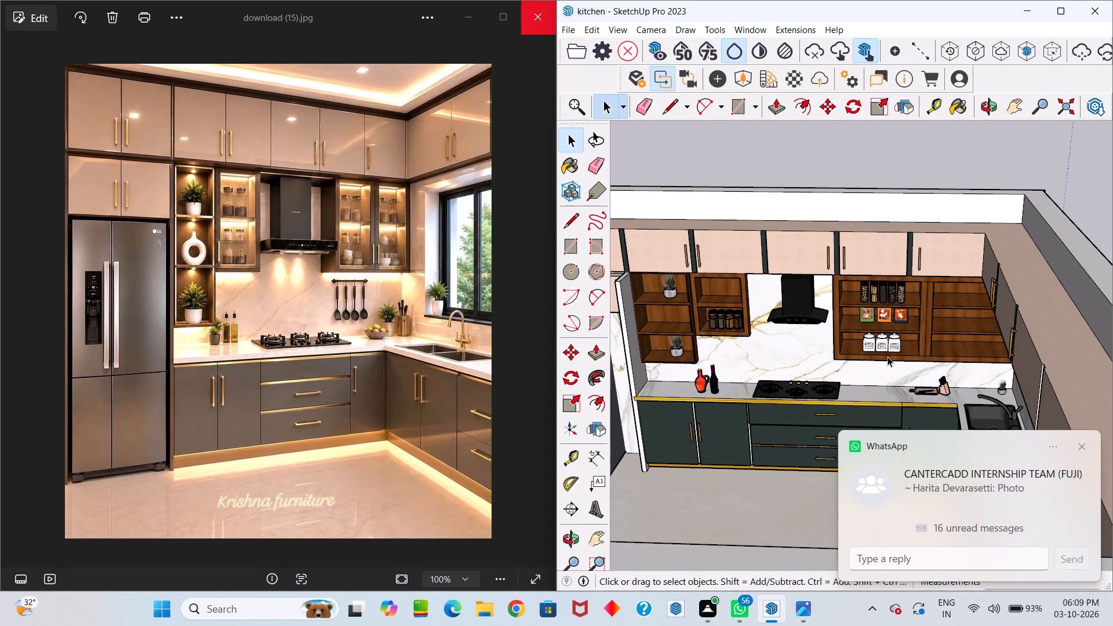
Inspect the sink corner, the window and the long side counter for areas still needing accessories.
middle_drag(894, 351, 823, 290)
drag(890, 345, 823, 290)
middle_drag(850, 309, 910, 402)
scroll(910, 407, down, 11)
middle_drag(914, 406, 980, 325)
scroll(919, 350, up, 5)
middle_drag(898, 370, 1038, 362)
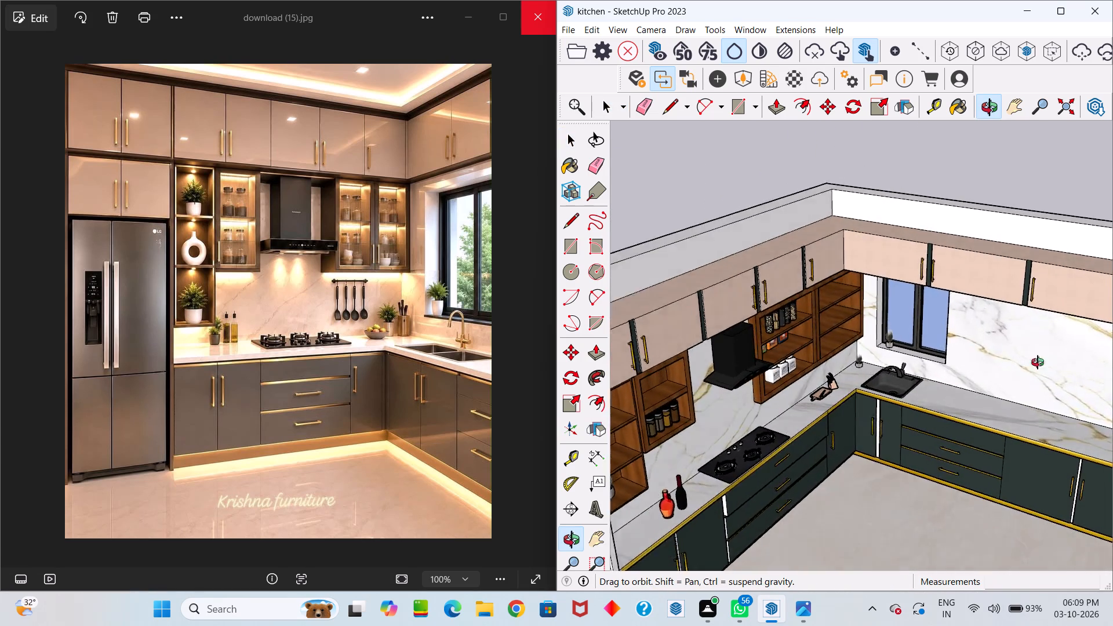
middle_drag(1038, 362, 1075, 370)
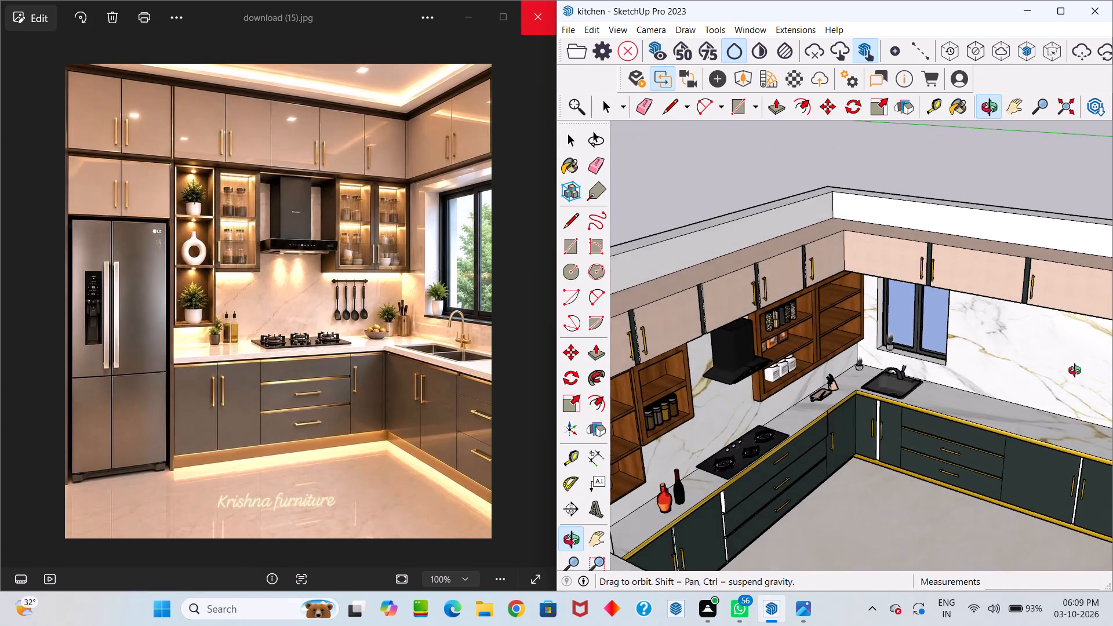
middle_drag(1075, 370, 1056, 401)
middle_drag(1055, 401, 883, 351)
drag(1034, 401, 883, 351)
middle_drag(883, 351, 863, 417)
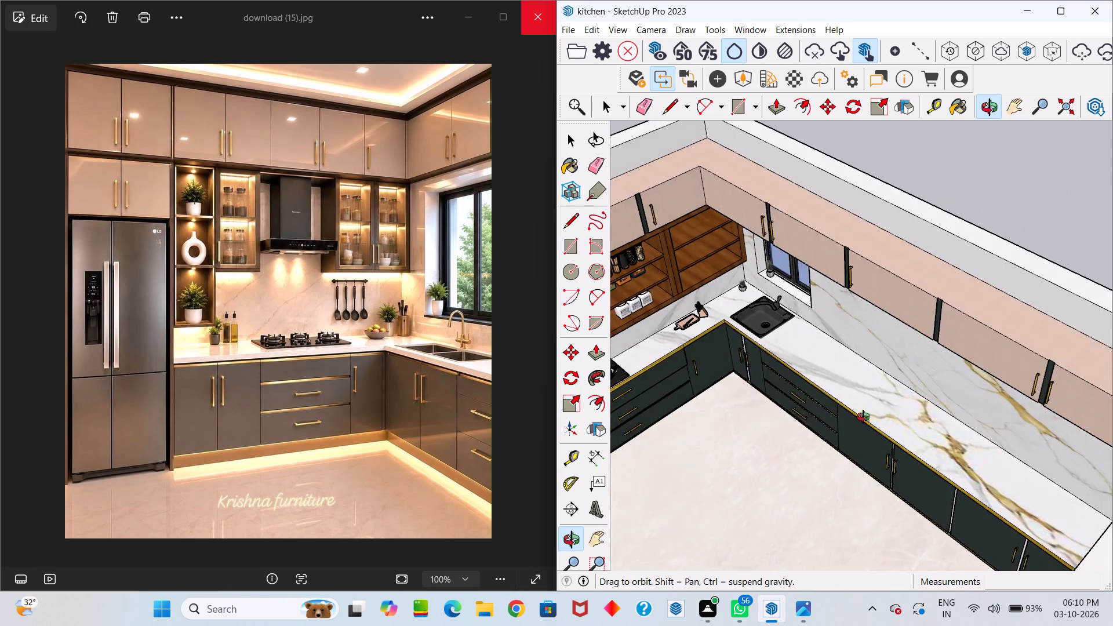
middle_drag(863, 417, 852, 405)
scroll(849, 388, down, 5)
middle_drag(858, 364, 1089, 451)
drag(859, 366, 1089, 451)
middle_drag(1089, 451, 1089, 452)
middle_drag(1028, 405, 895, 332)
Compare the furnished cooking wall and its open shelves with the reference photo.
scroll(907, 366, down, 3)
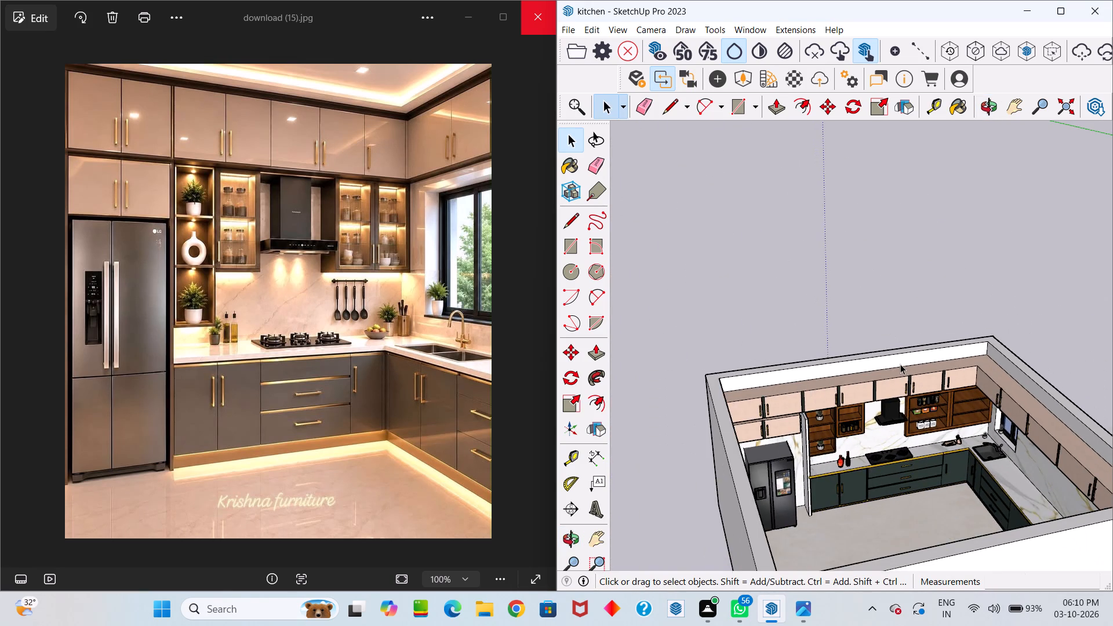
scroll(899, 367, down, 1)
middle_drag(901, 369, 830, 286)
drag(895, 366, 830, 287)
middle_drag(831, 314, 860, 398)
scroll(860, 398, up, 6)
middle_drag(867, 364, 795, 345)
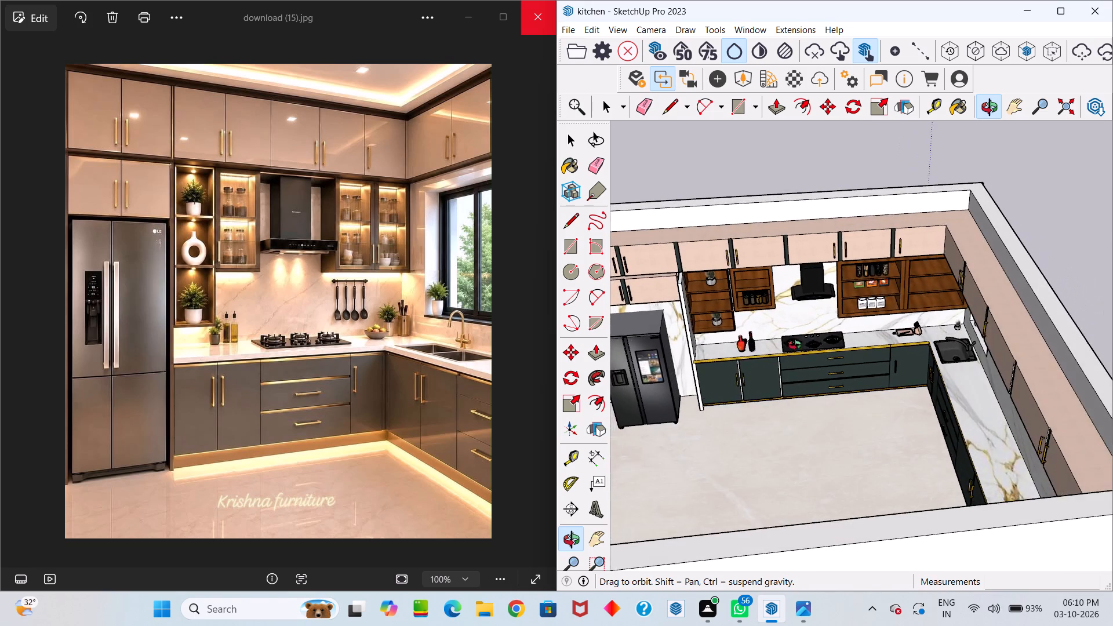
middle_drag(795, 345, 796, 345)
scroll(841, 343, up, 10)
scroll(856, 338, down, 4)
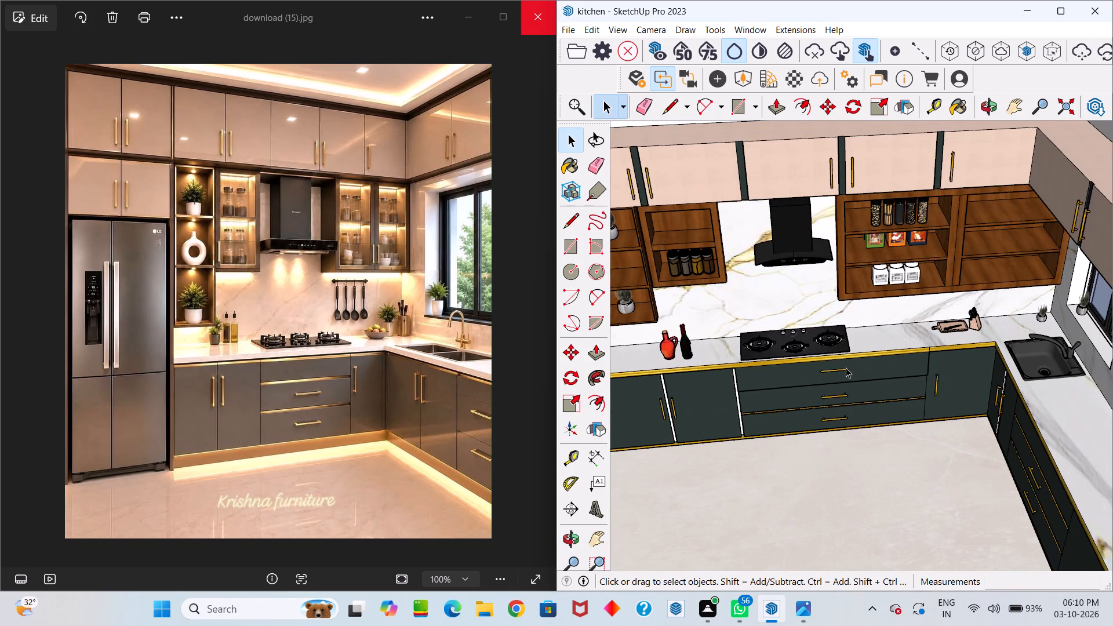
middle_drag(838, 370, 837, 348)
drag(838, 370, 837, 348)
scroll(843, 378, down, 1)
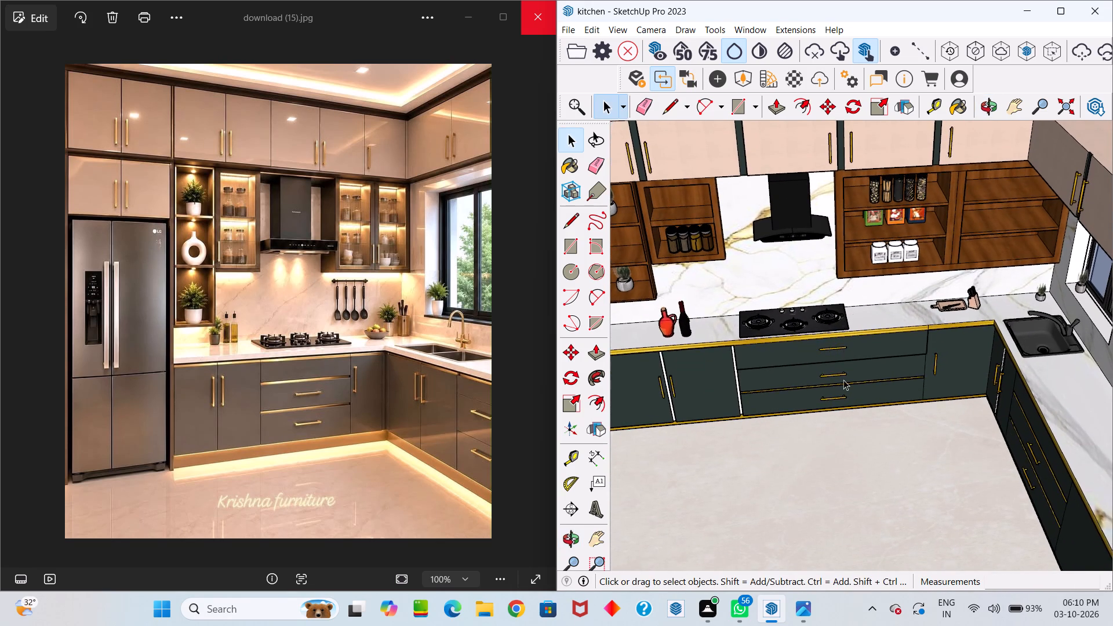
scroll(843, 380, down, 1)
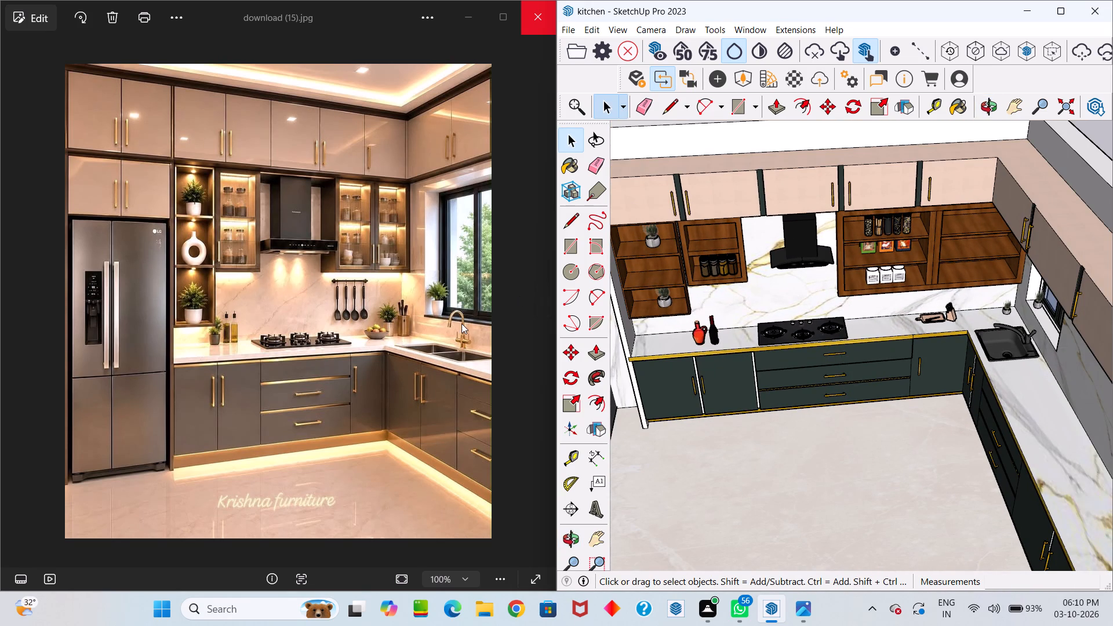
scroll(999, 316, up, 3)
scroll(973, 312, down, 6)
Move the dark brown-red pasta tin from the spare tins about 47' 8" to above the empty open cabinet section near the window.
middle_drag(950, 249, 853, 283)
scroll(896, 265, down, 3)
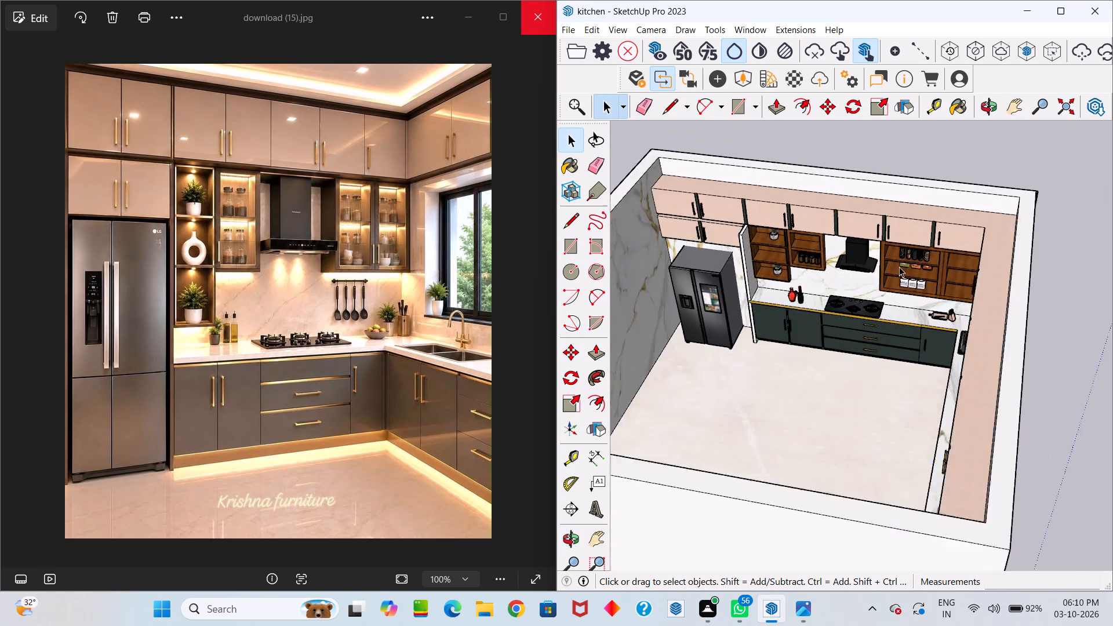
scroll(899, 267, down, 10)
scroll(934, 373, up, 9)
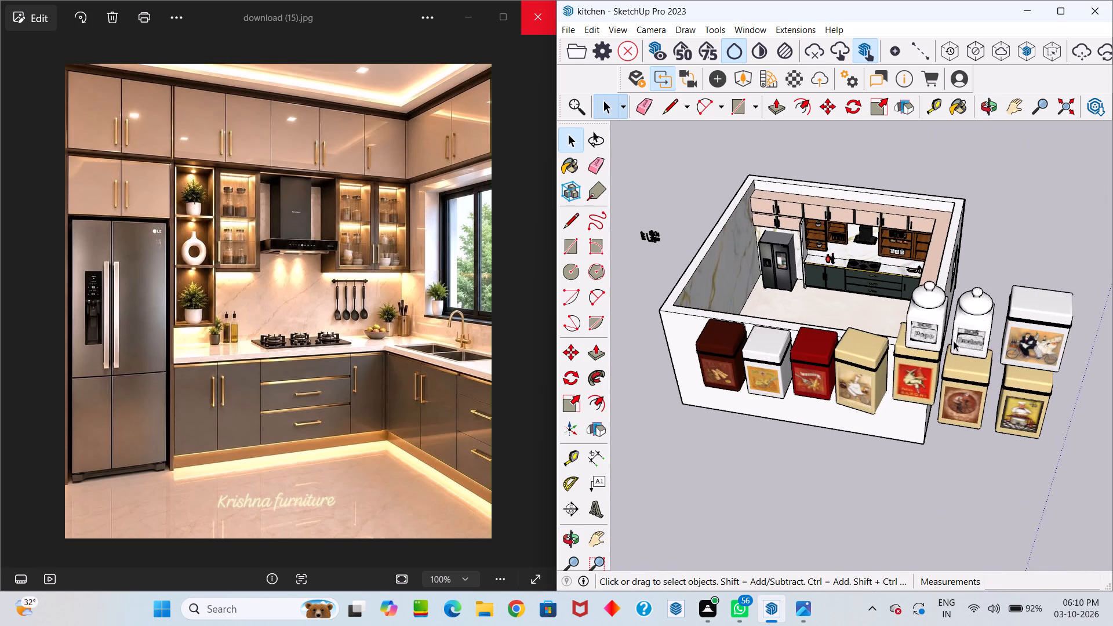
middle_drag(954, 339, 974, 246)
click(721, 388)
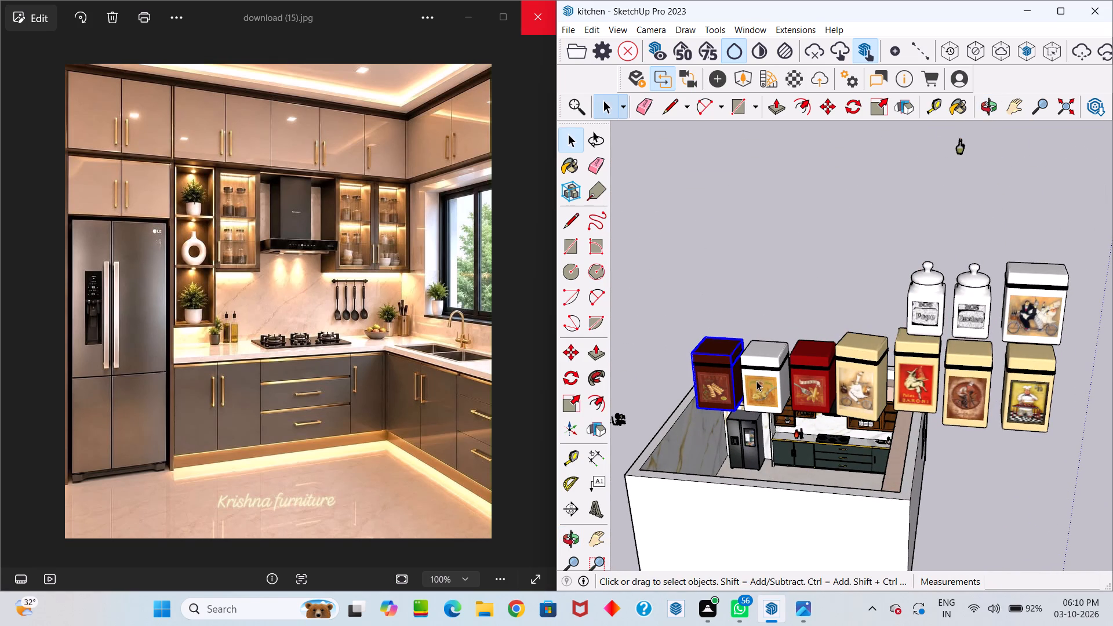
middle_drag(763, 380, 856, 441)
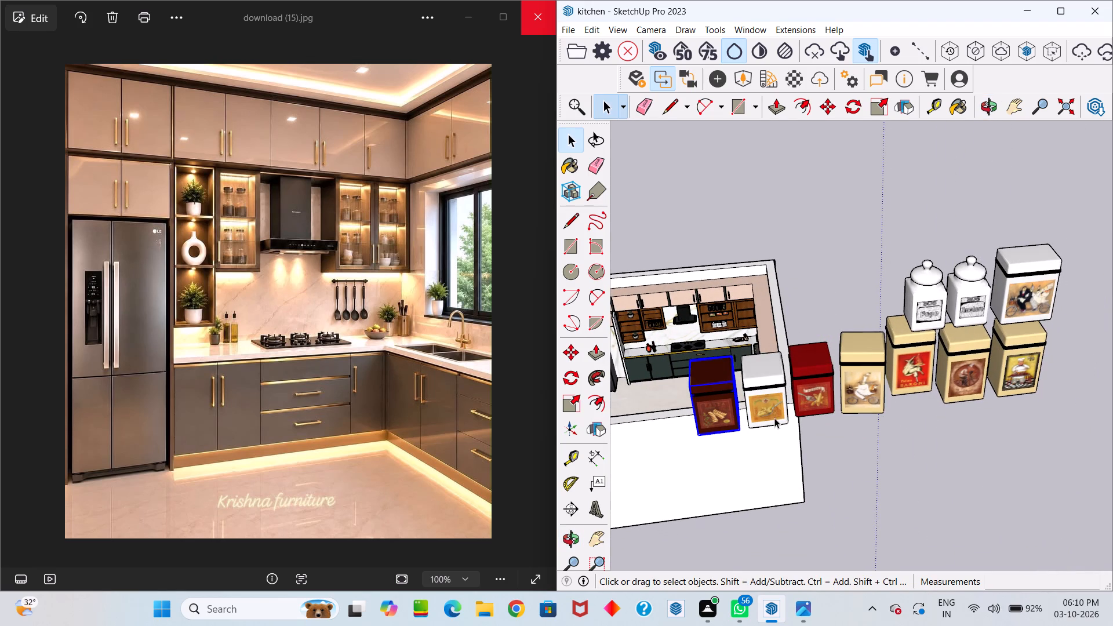
key(m)
click(731, 383)
scroll(734, 330, up, 11)
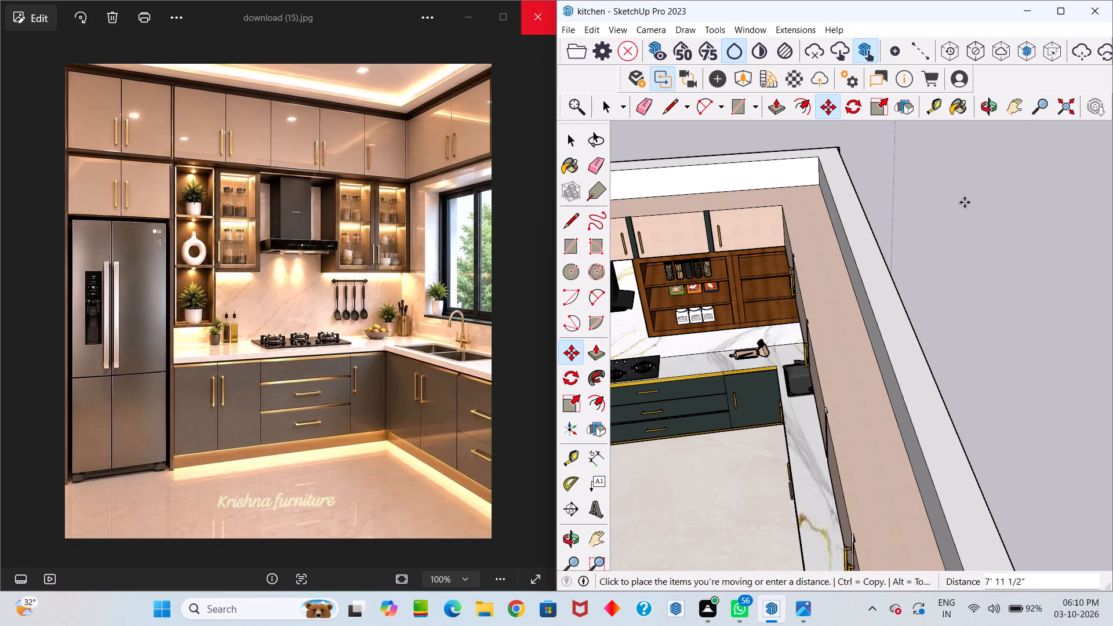
middle_drag(965, 202, 831, 236)
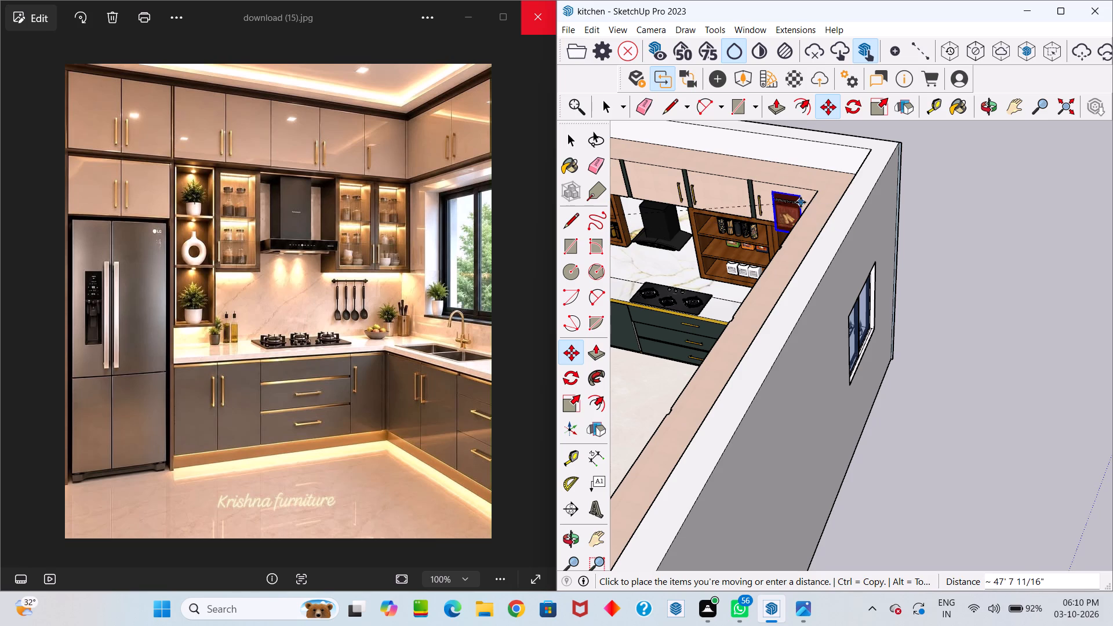
click(806, 206)
Scale the dark pasta tin uniformly from a bottom corner down to about 0.68.
middle_drag(809, 208, 970, 163)
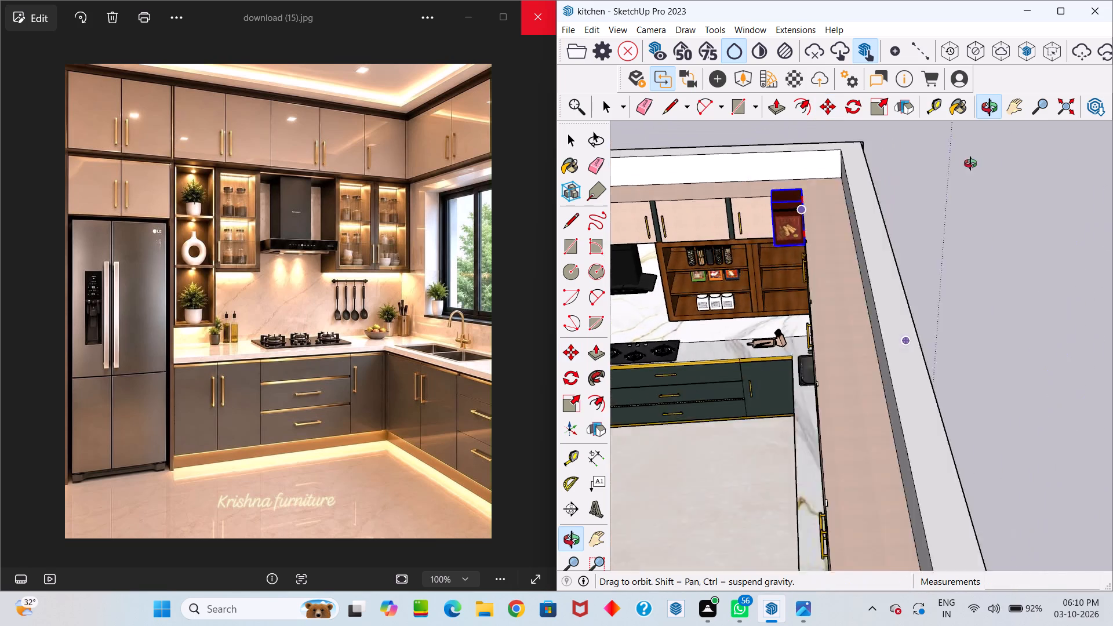
middle_drag(970, 163, 1053, 137)
key(s)
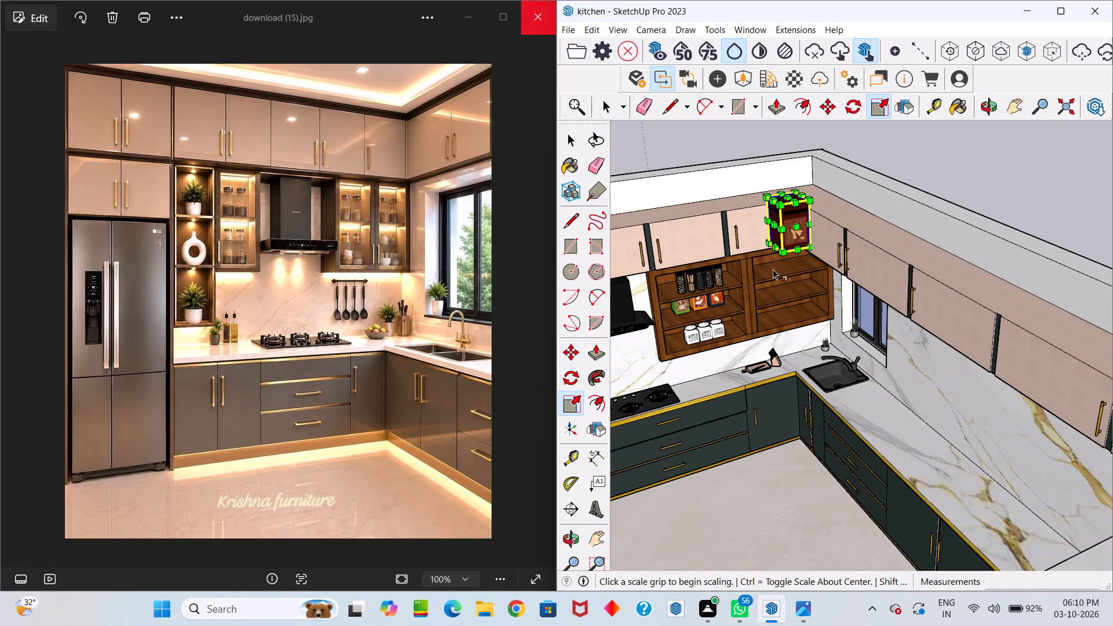
drag(780, 256, 792, 235)
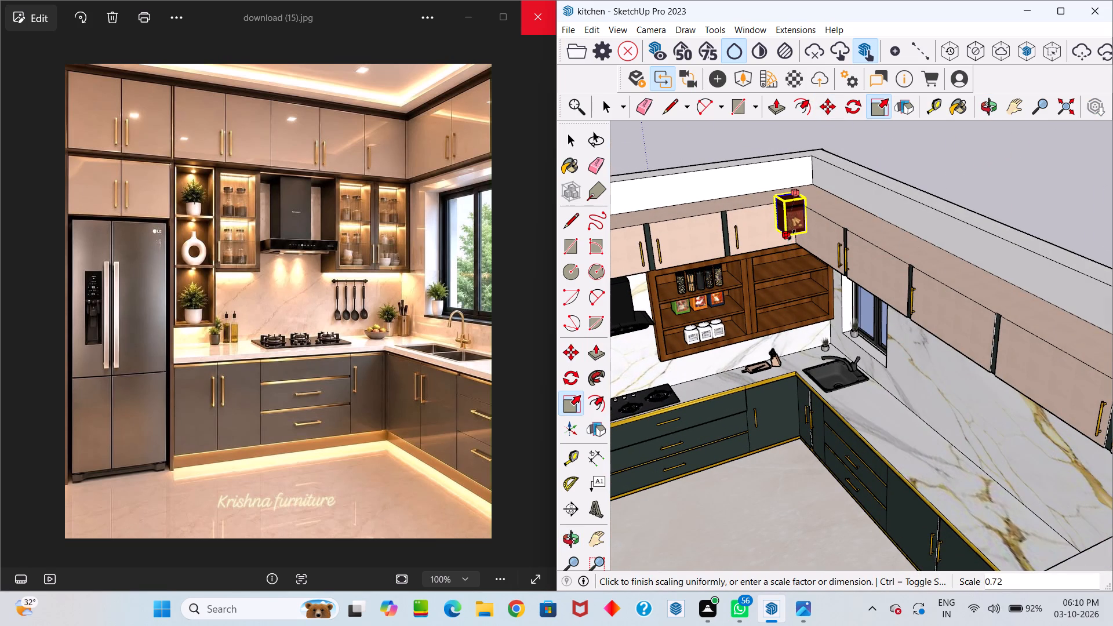
drag(792, 235, 794, 231)
key(space)
scroll(794, 231, up, 3)
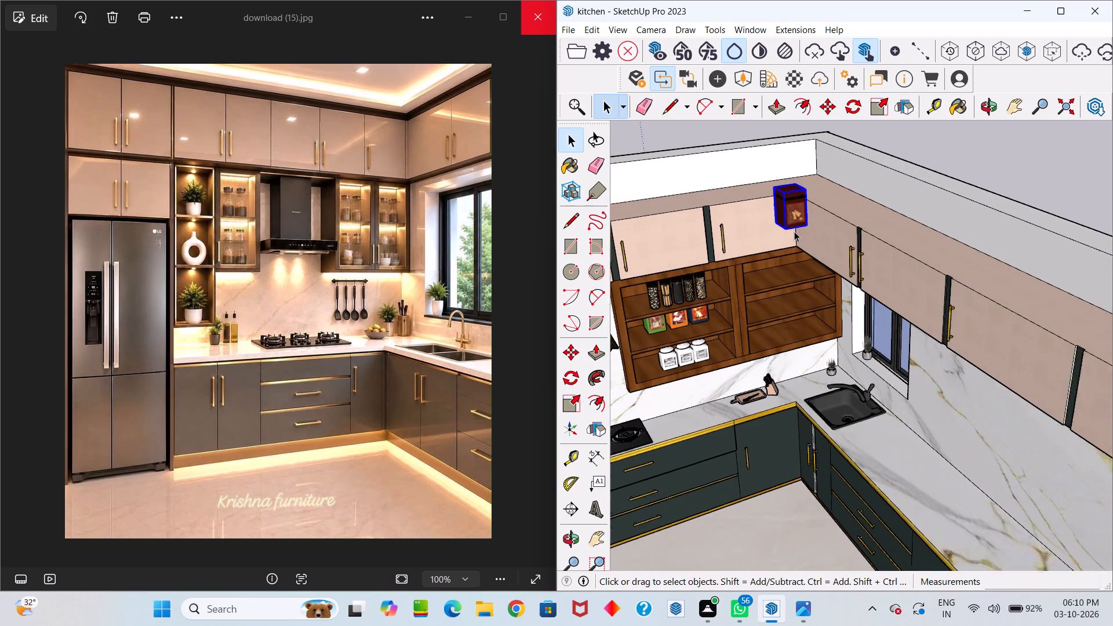
Move the dark pasta tin by its bottom corner about 2' 11" onto the middle shelf of the empty open cabinet section.
key(m)
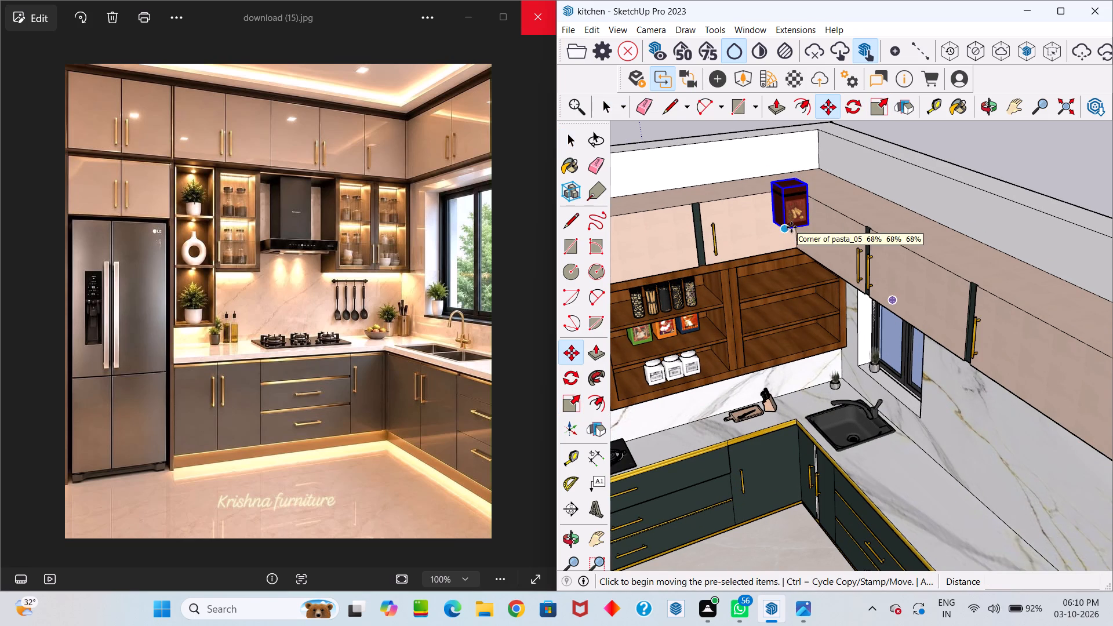
click(791, 227)
scroll(790, 355, up, 13)
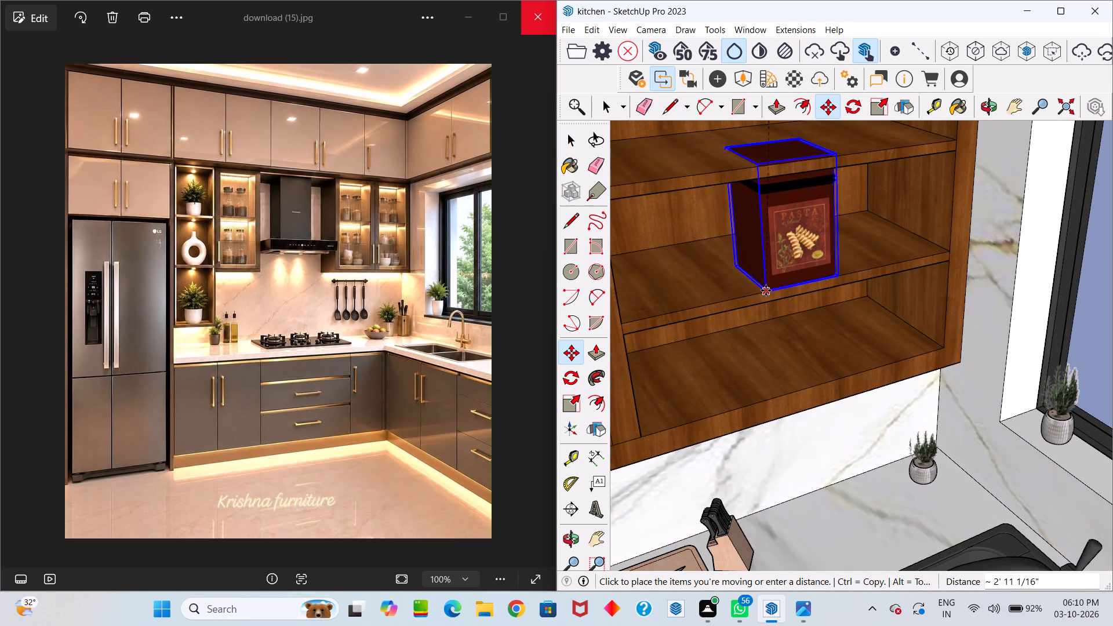
click(766, 296)
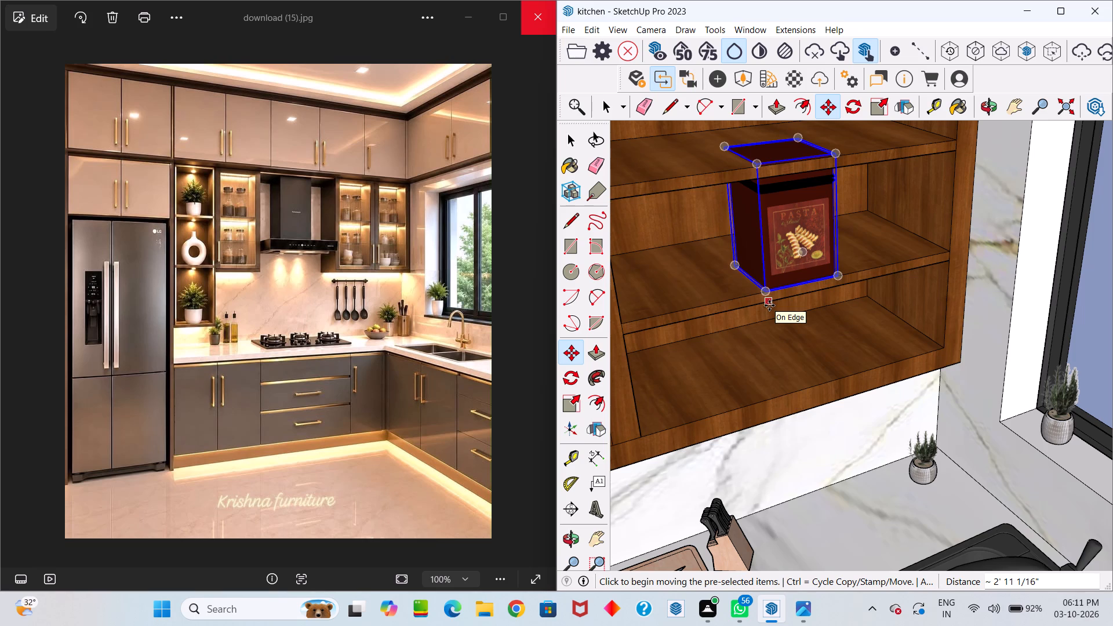
Scale the dark pasta tin down uniformly from its top front corner so it fits below the shelf above.
key(s)
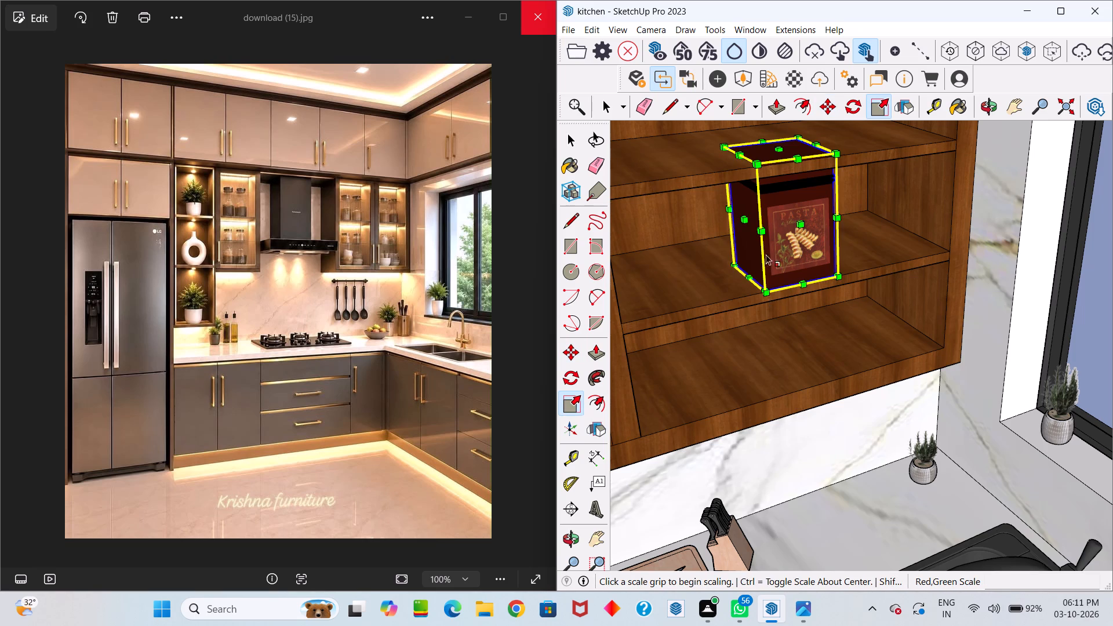
drag(761, 164, 764, 167)
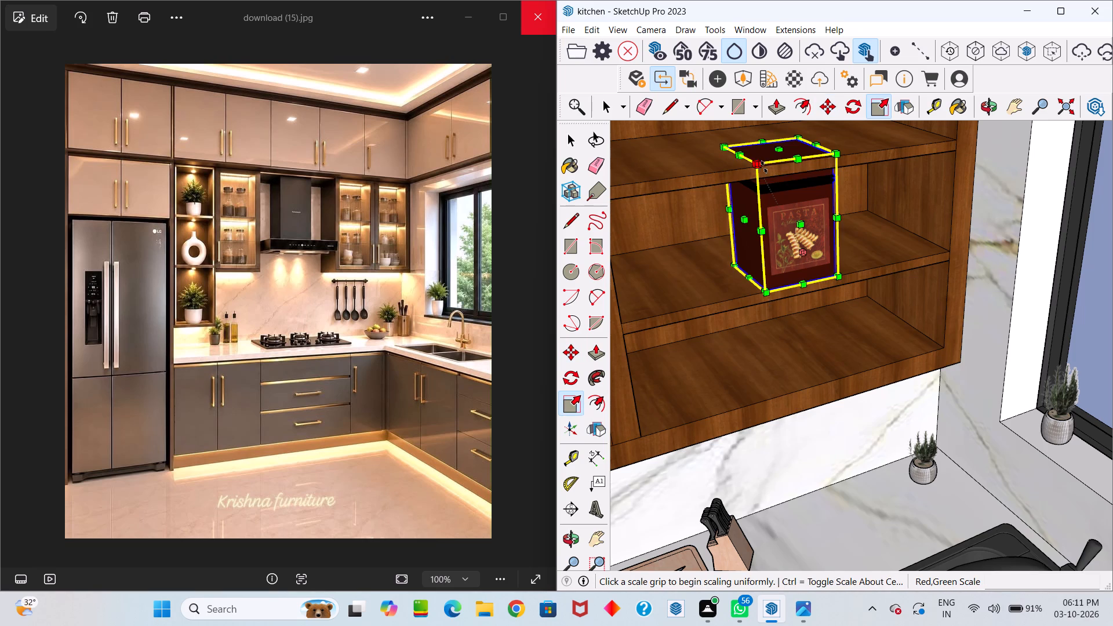
drag(764, 167, 787, 185)
key(space)
Move the white pasta tin with the orange label out of the spare tin row to the empty space above the kitchen's corner.
middle_drag(823, 235, 764, 223)
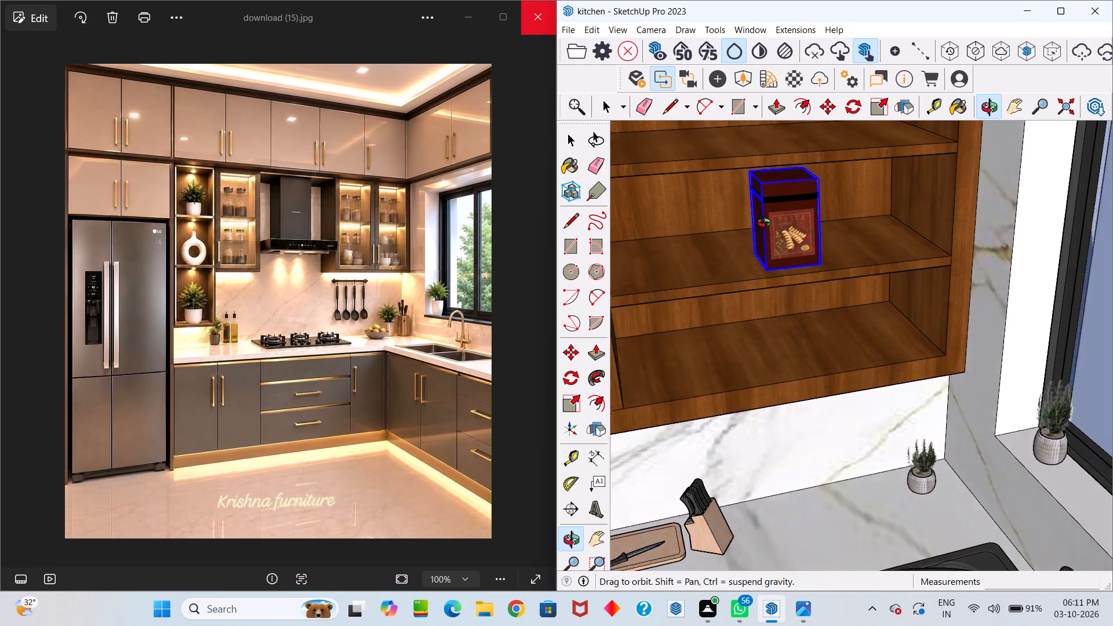
middle_drag(764, 223, 727, 213)
scroll(746, 246, down, 11)
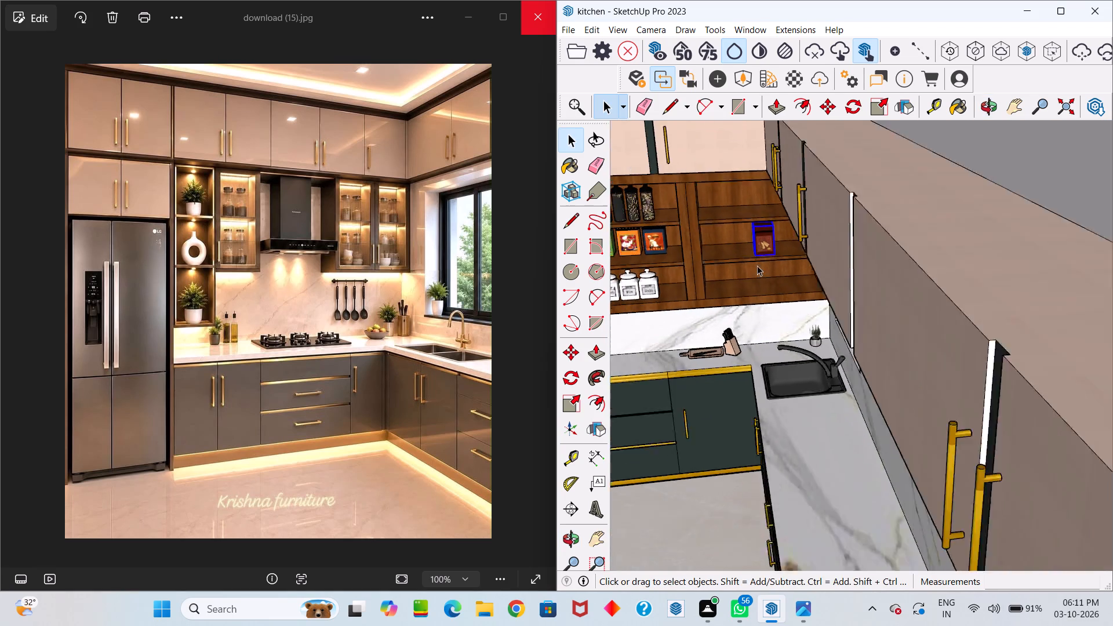
scroll(757, 265, down, 19)
scroll(772, 354, down, 7)
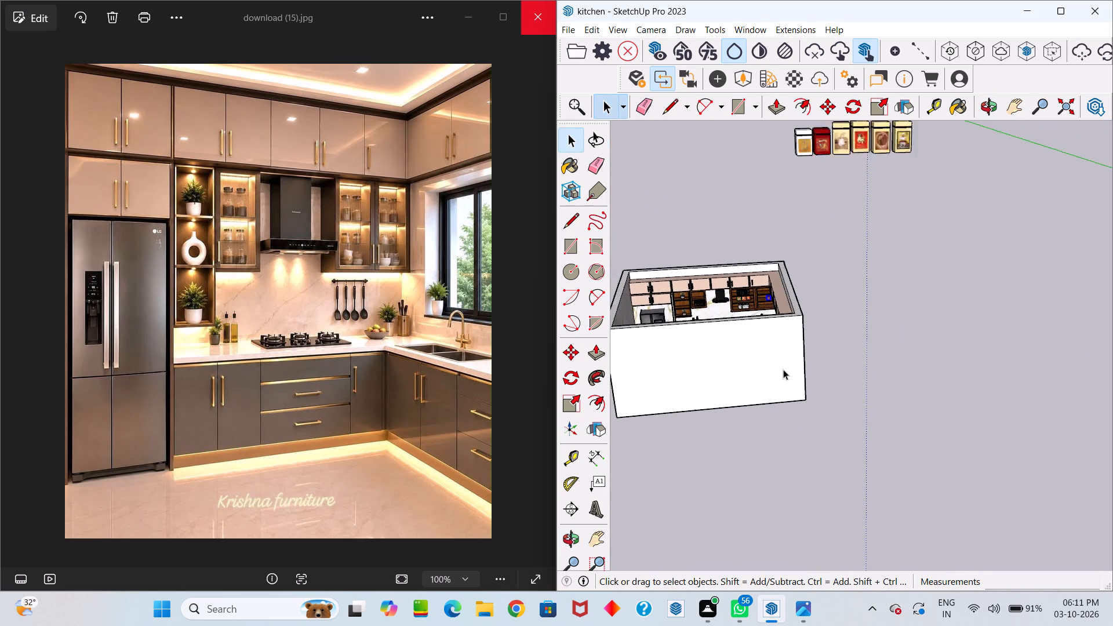
scroll(783, 369, down, 6)
scroll(821, 225, up, 18)
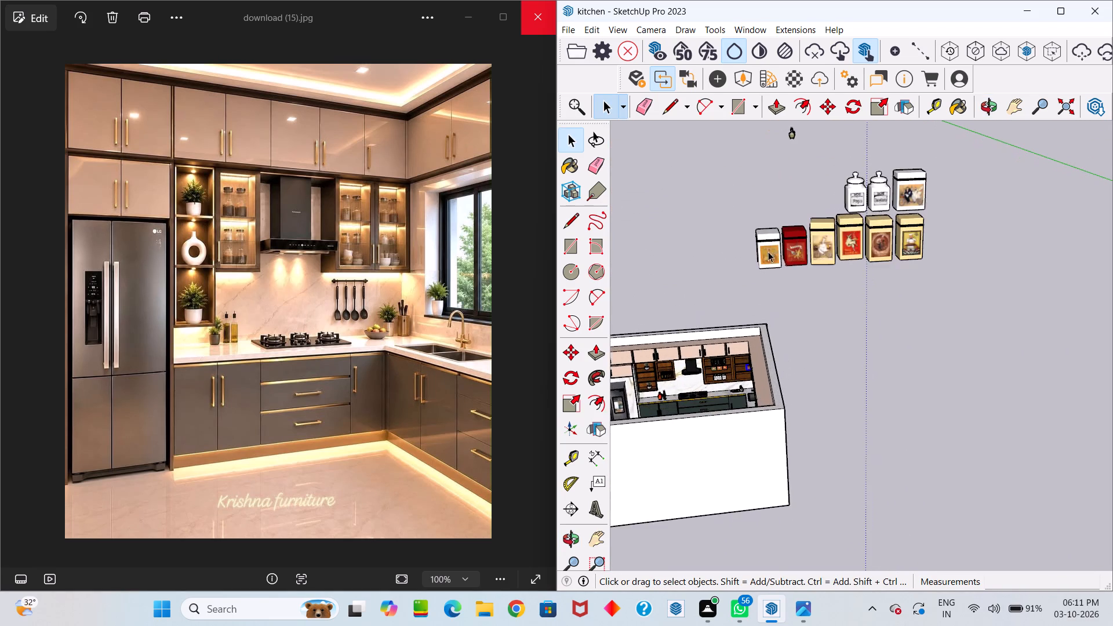
scroll(768, 252, up, 3)
click(765, 246)
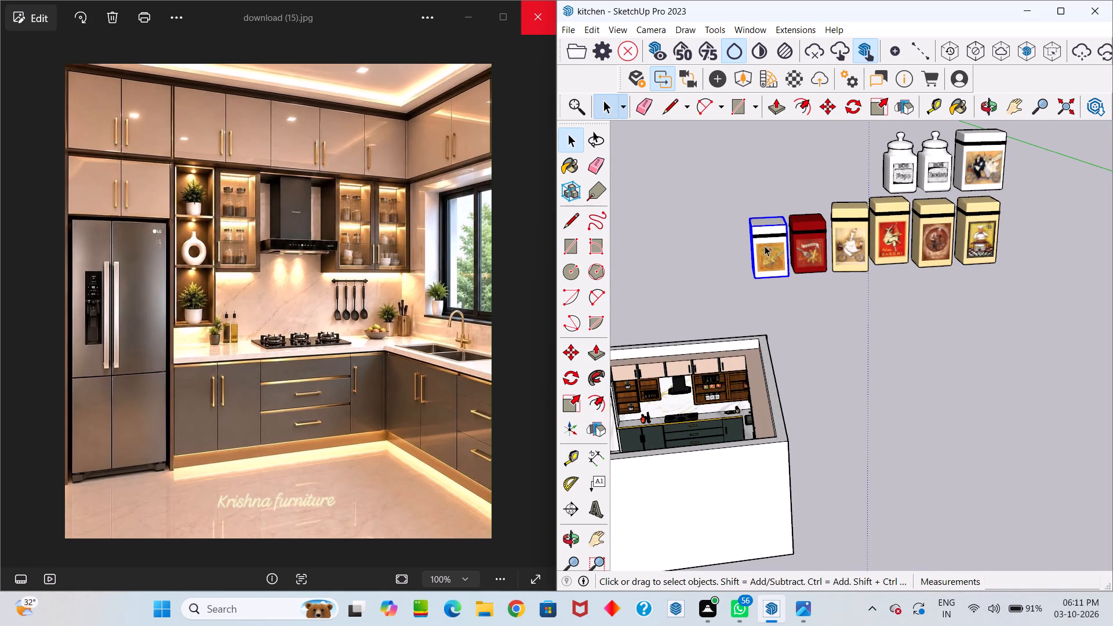
key(m)
click(750, 227)
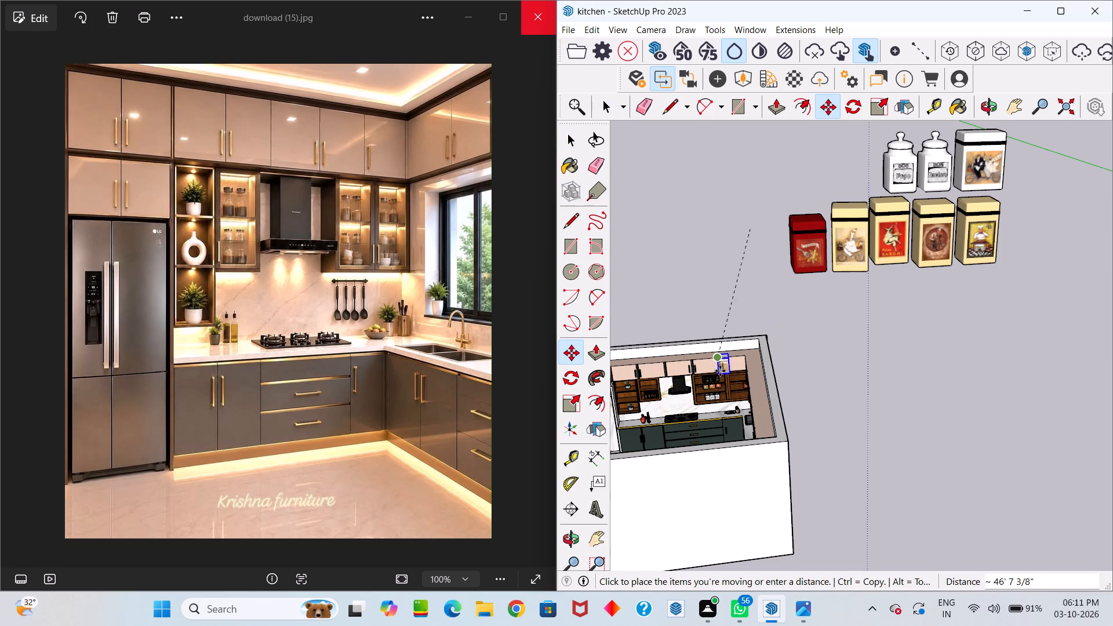
scroll(732, 376, up, 11)
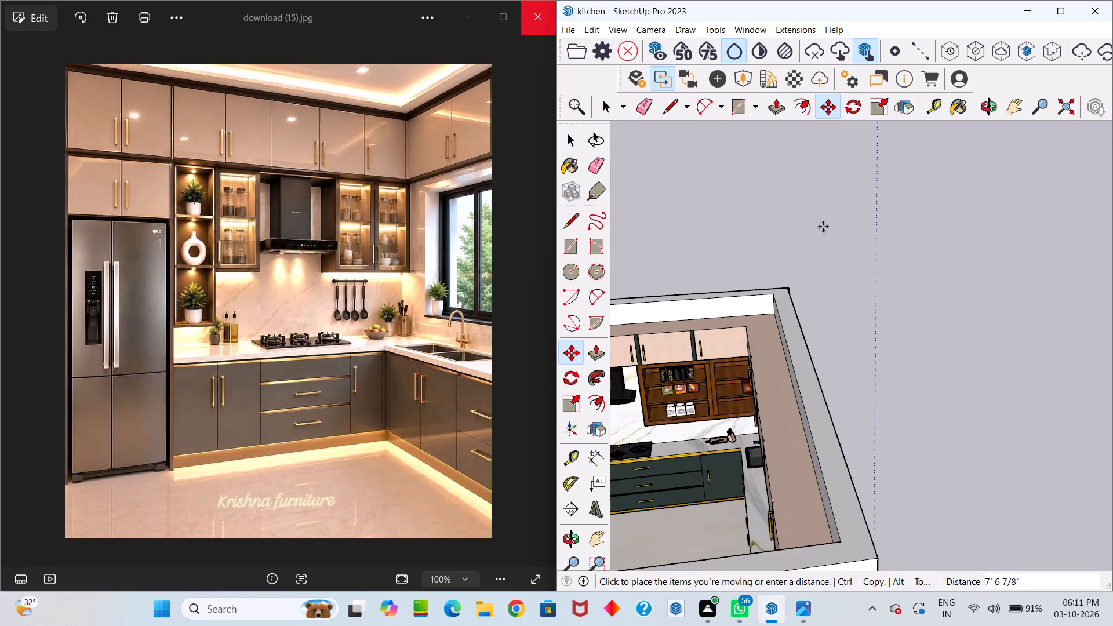
scroll(744, 223, down, 5)
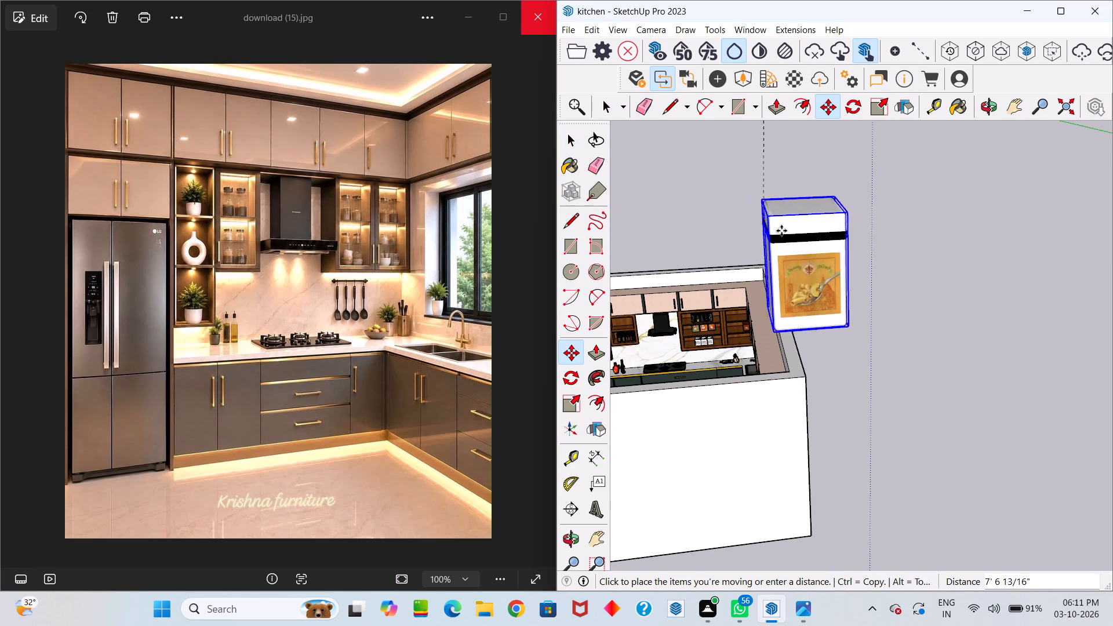
click(788, 233)
Scale the white pasta tin down uniformly from its bottom front corner to match the dark tin's size.
key(s)
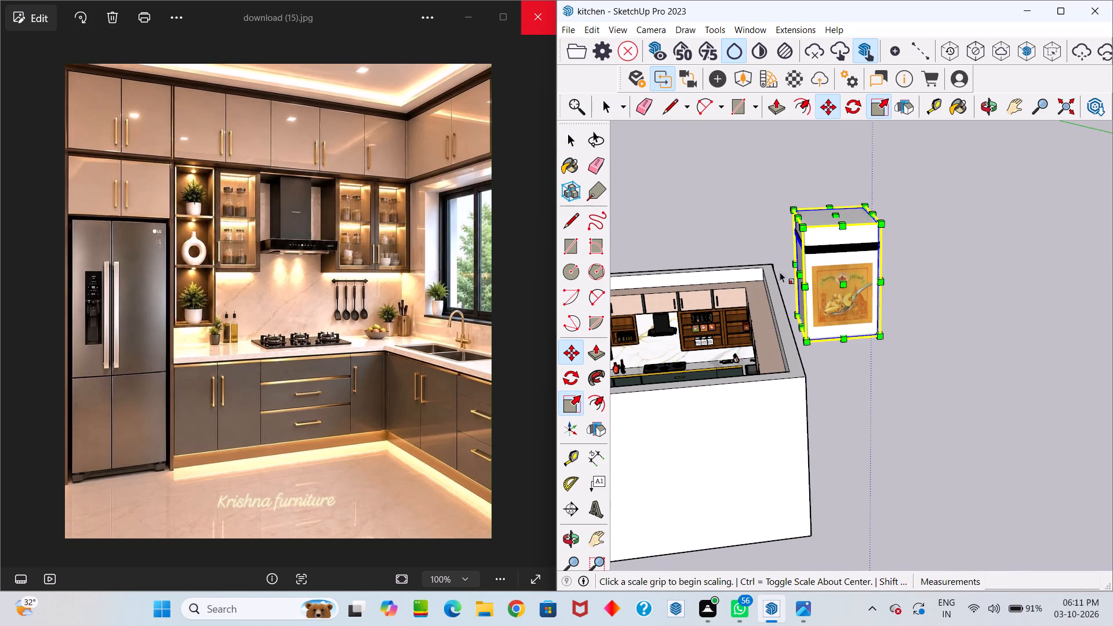
drag(807, 343, 834, 282)
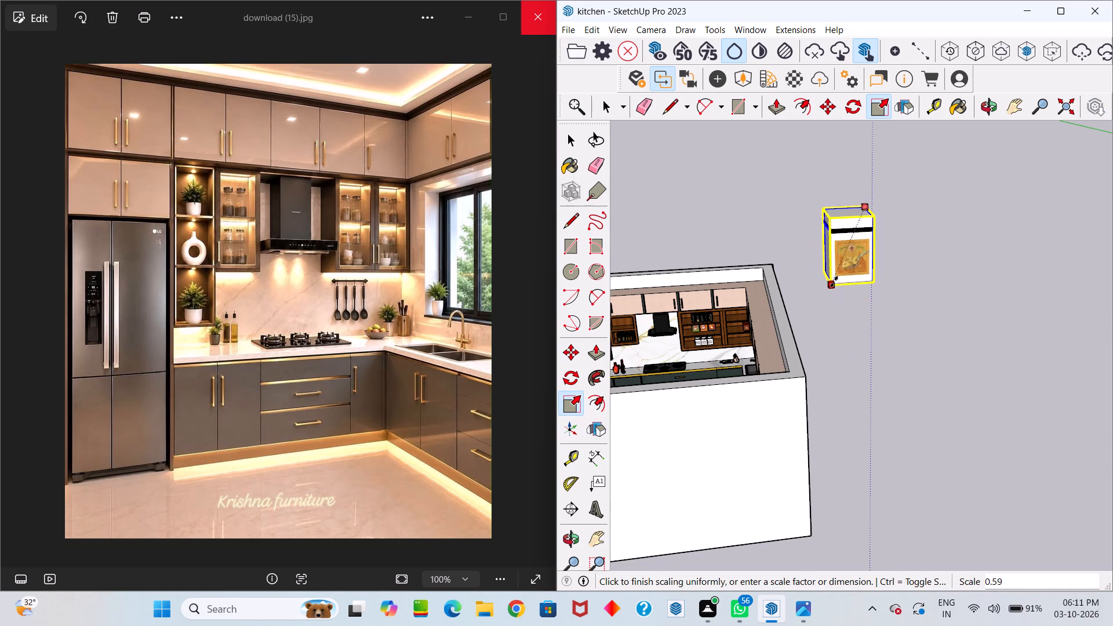
drag(834, 282, 842, 269)
key(space)
Move the white pasta tin about 45' 3" onto the middle shelf of the open cabinet section, beside the dark pasta tin.
scroll(843, 269, up, 4)
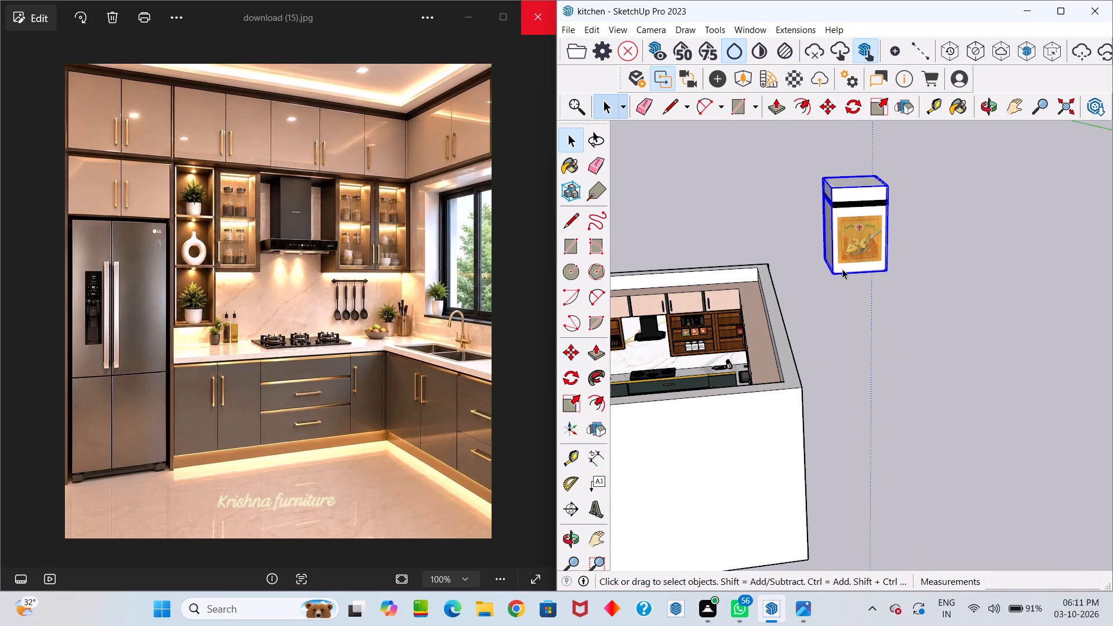
key(m)
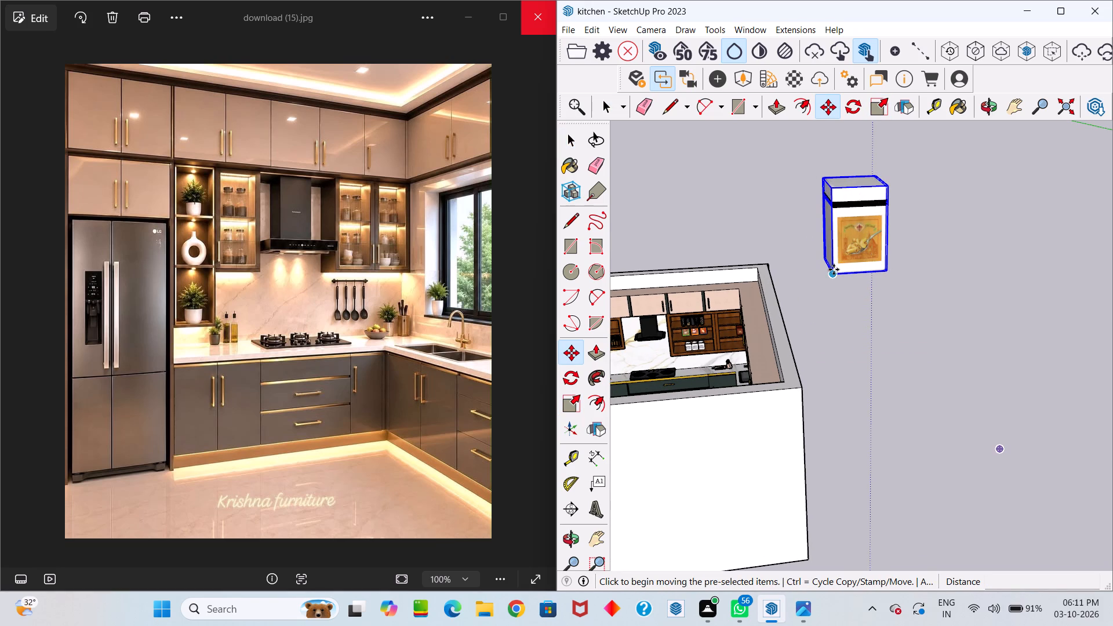
click(830, 278)
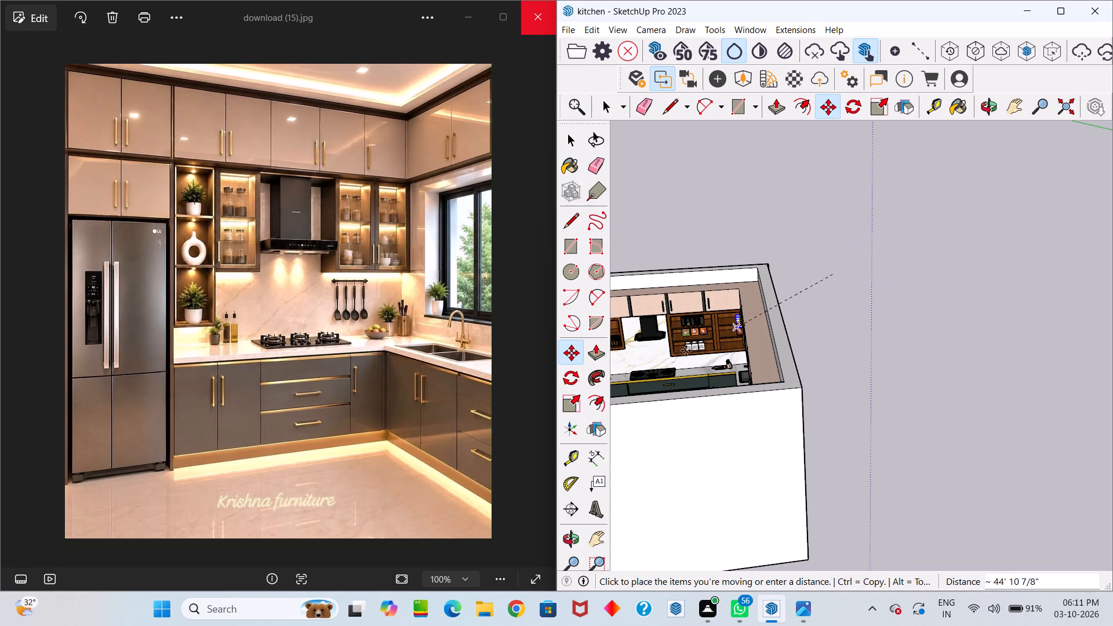
scroll(670, 358, up, 5)
scroll(716, 322, up, 11)
scroll(806, 343, up, 4)
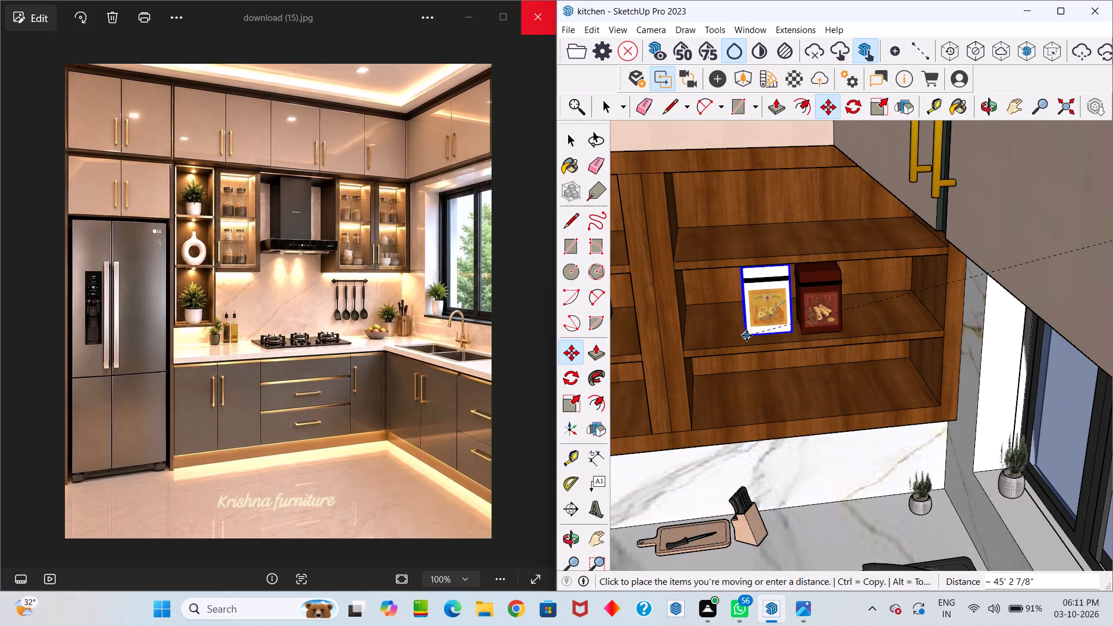
click(747, 336)
key(space)
Examine the spare tins and jars outside the kitchen to choose the next one for the open shelves.
scroll(754, 347, down, 11)
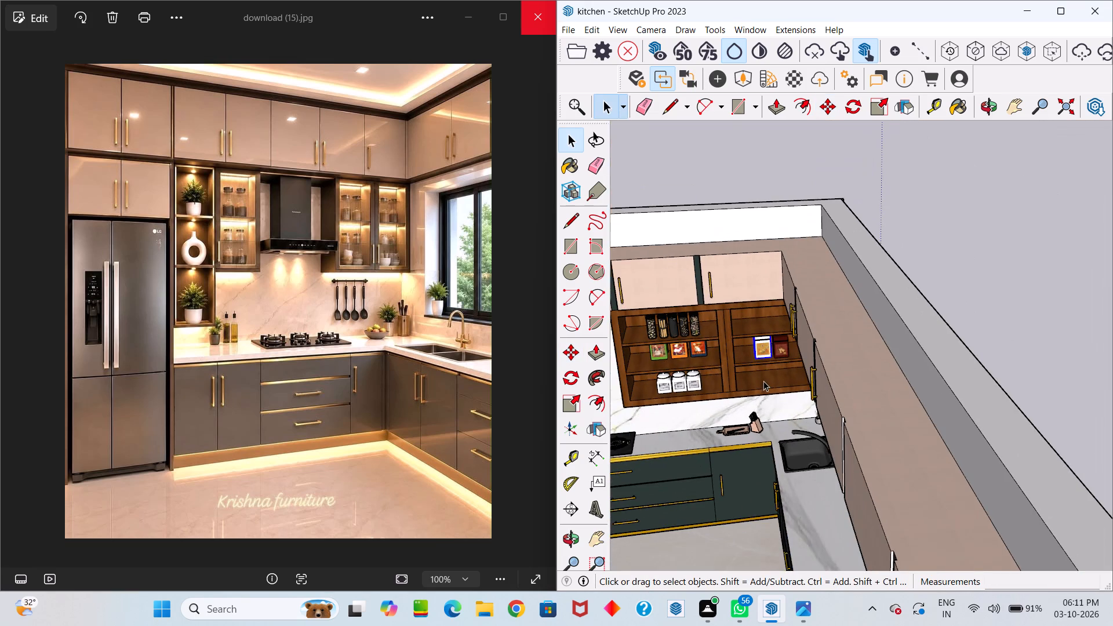
middle_drag(768, 366, 763, 356)
scroll(769, 365, down, 10)
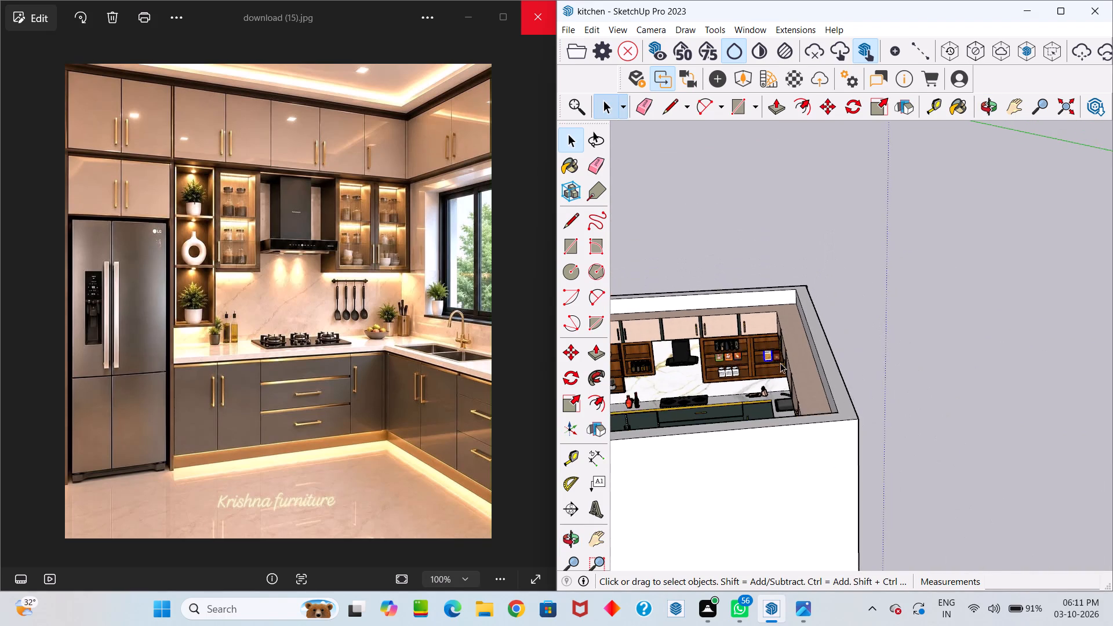
scroll(783, 364, down, 17)
scroll(849, 278, up, 10)
scroll(783, 283, up, 2)
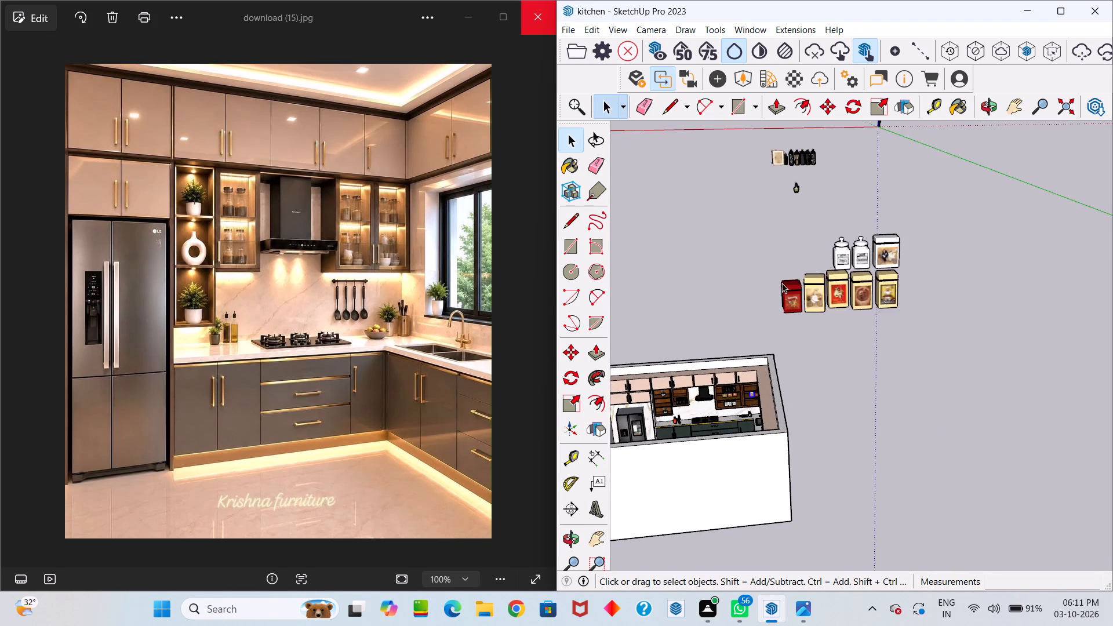
scroll(782, 283, up, 9)
scroll(839, 304, down, 15)
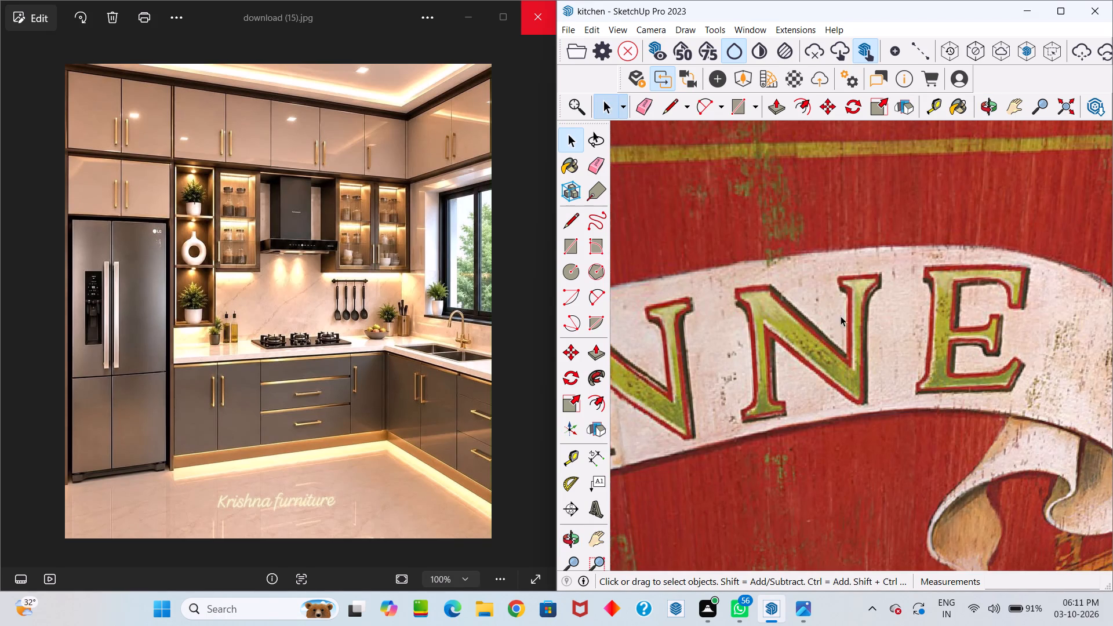
scroll(855, 316, down, 15)
scroll(850, 313, down, 11)
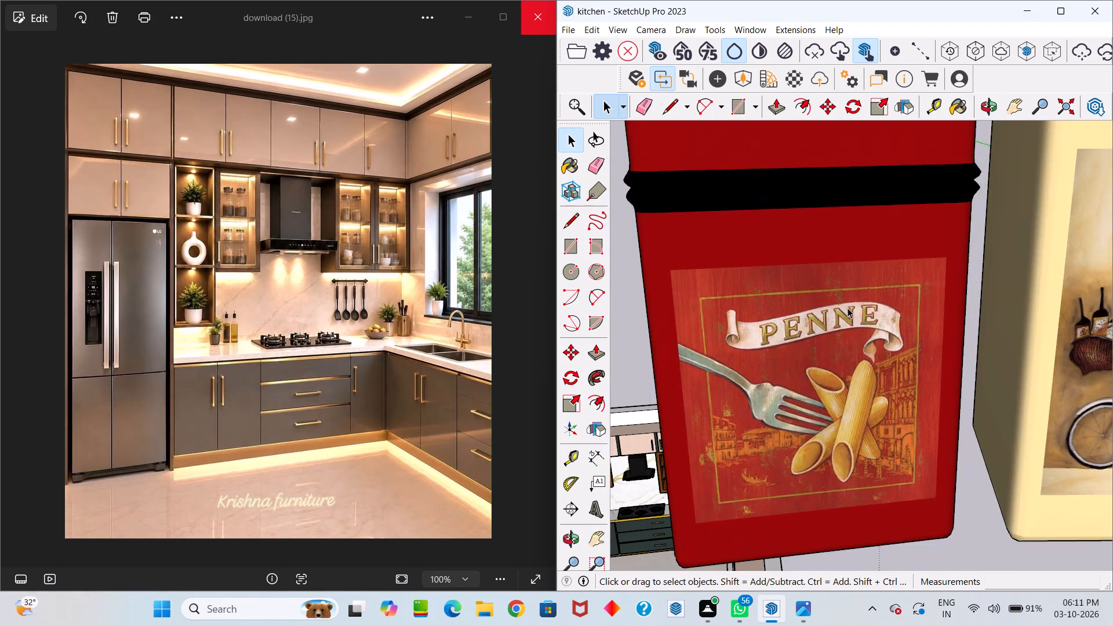
scroll(848, 308, down, 8)
middle_drag(903, 329, 888, 330)
drag(888, 330, 785, 333)
middle_drag(888, 330, 785, 333)
scroll(788, 339, down, 4)
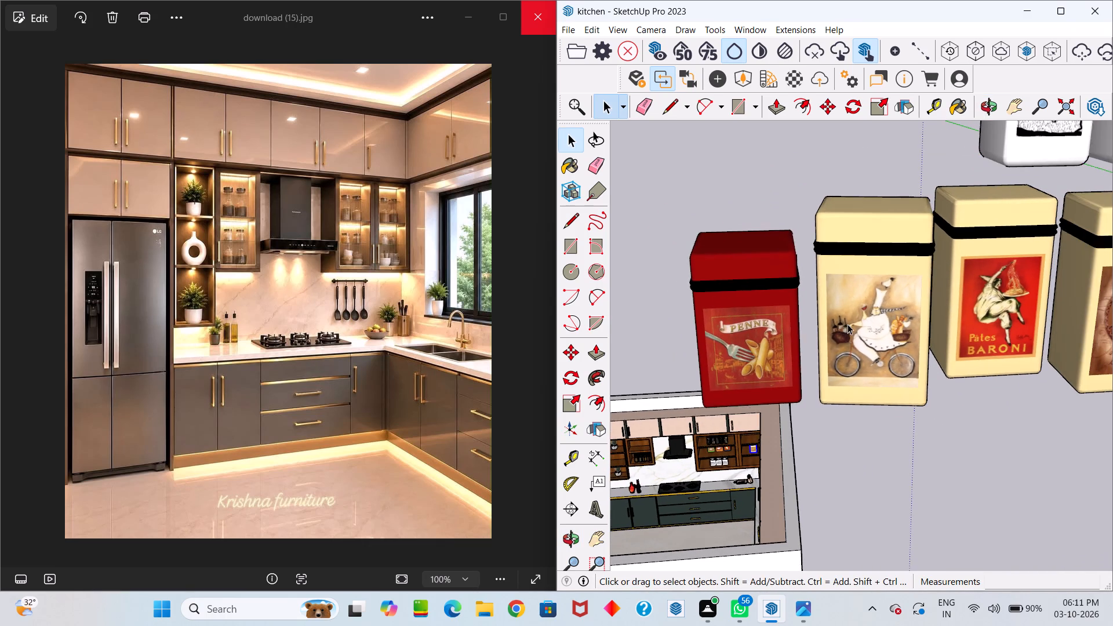
scroll(848, 324, down, 4)
scroll(973, 297, down, 1)
middle_drag(969, 297, 911, 310)
scroll(911, 310, down, 1)
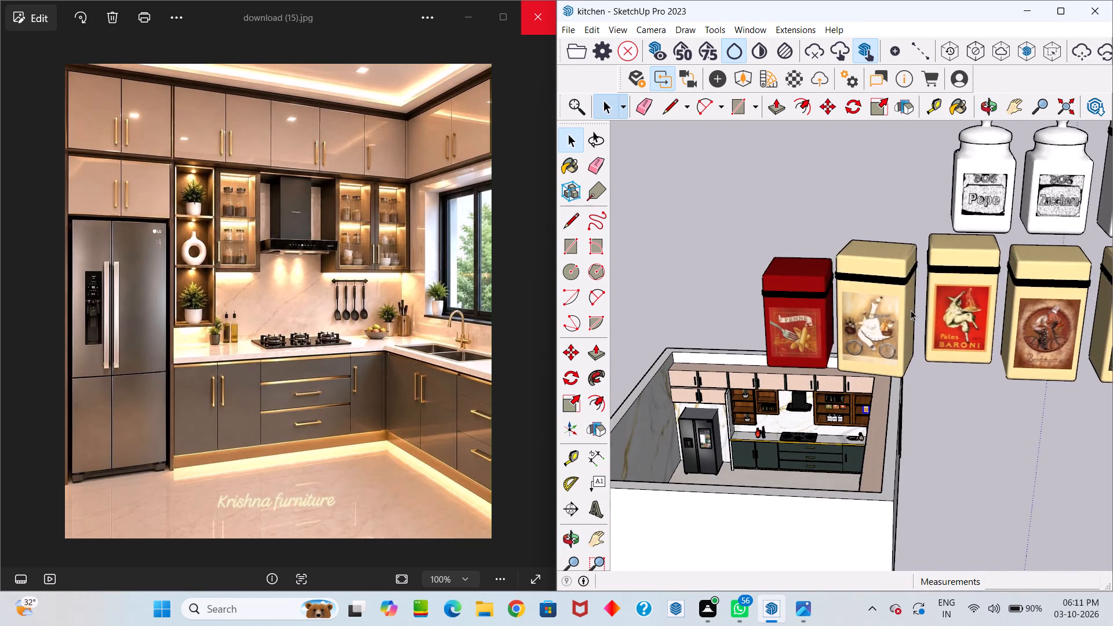
scroll(911, 310, down, 5)
scroll(1009, 241, up, 4)
scroll(1043, 255, down, 3)
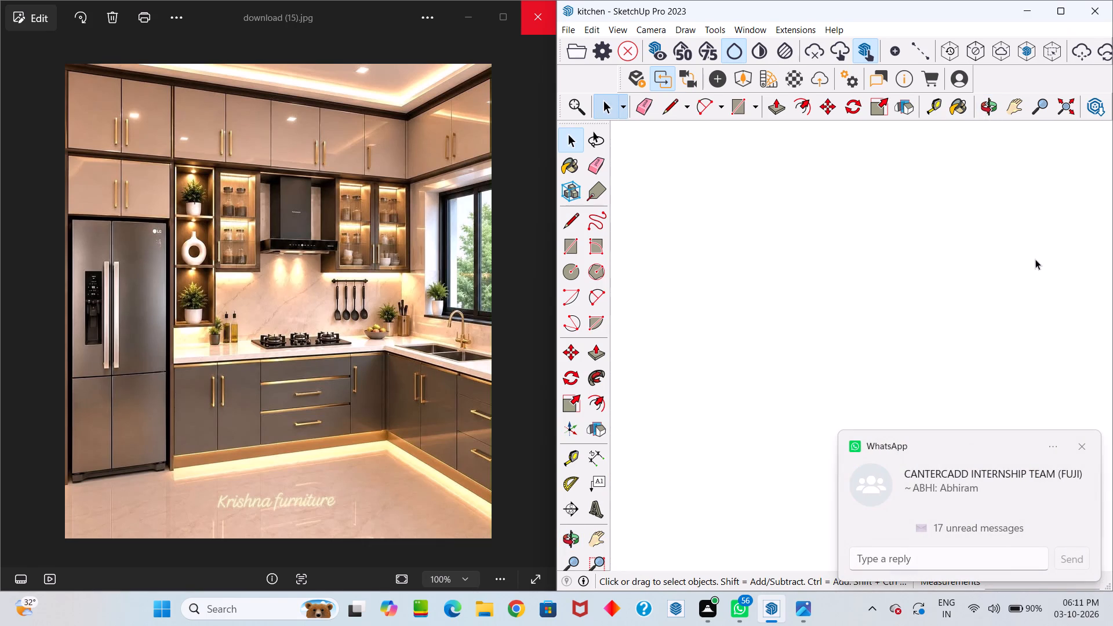
scroll(1033, 268, down, 15)
scroll(1032, 271, down, 17)
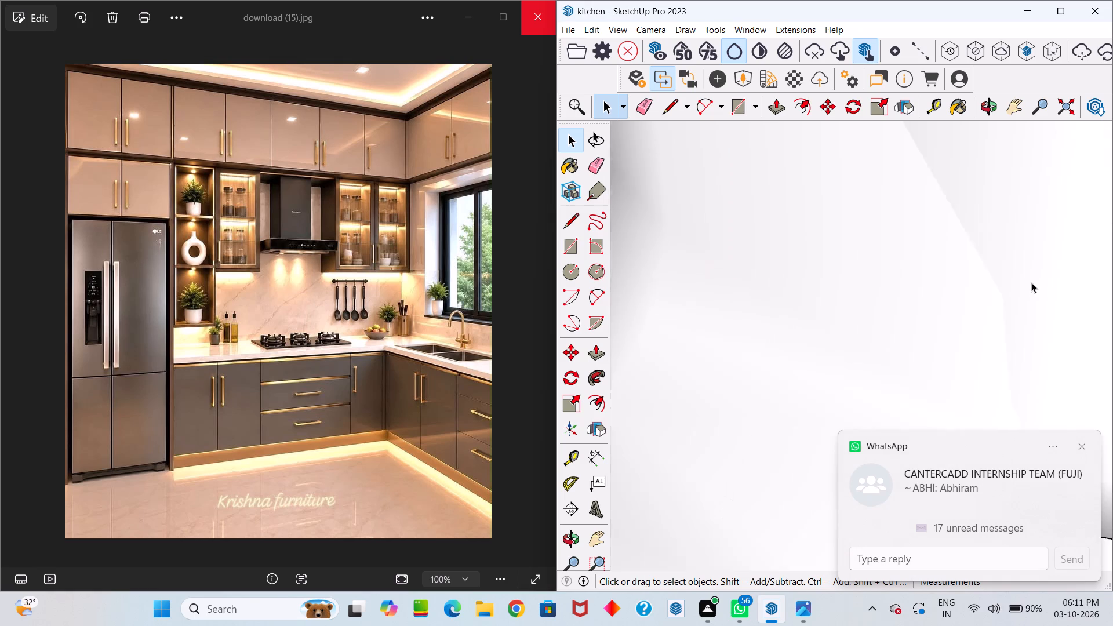
scroll(1031, 282, down, 20)
scroll(1031, 282, down, 20)
scroll(1031, 282, down, 1)
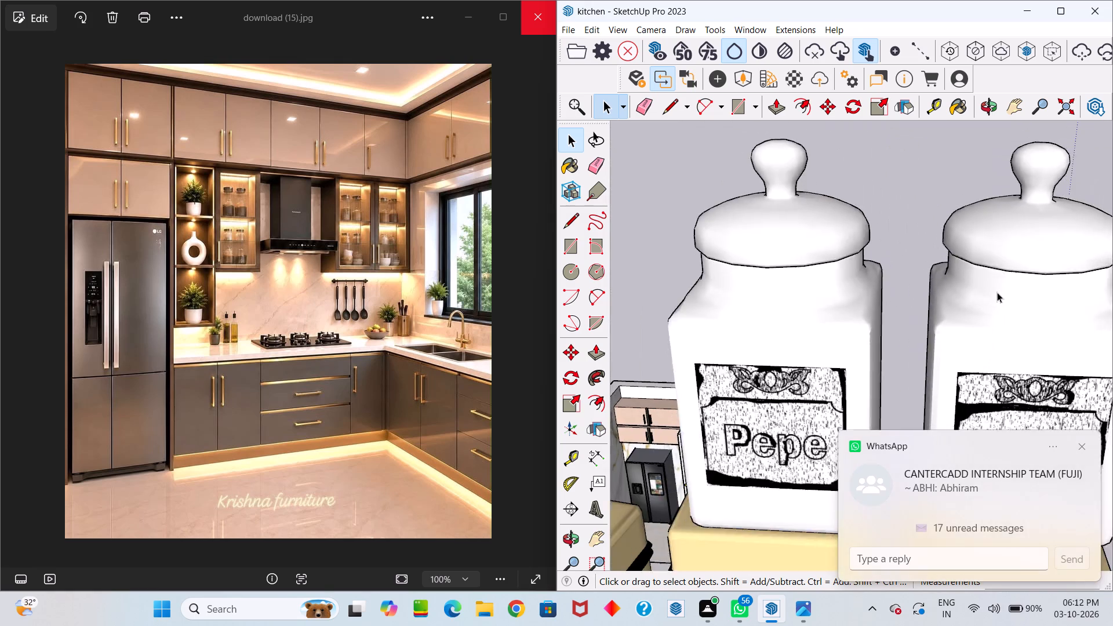
scroll(997, 292, down, 20)
scroll(997, 292, down, 10)
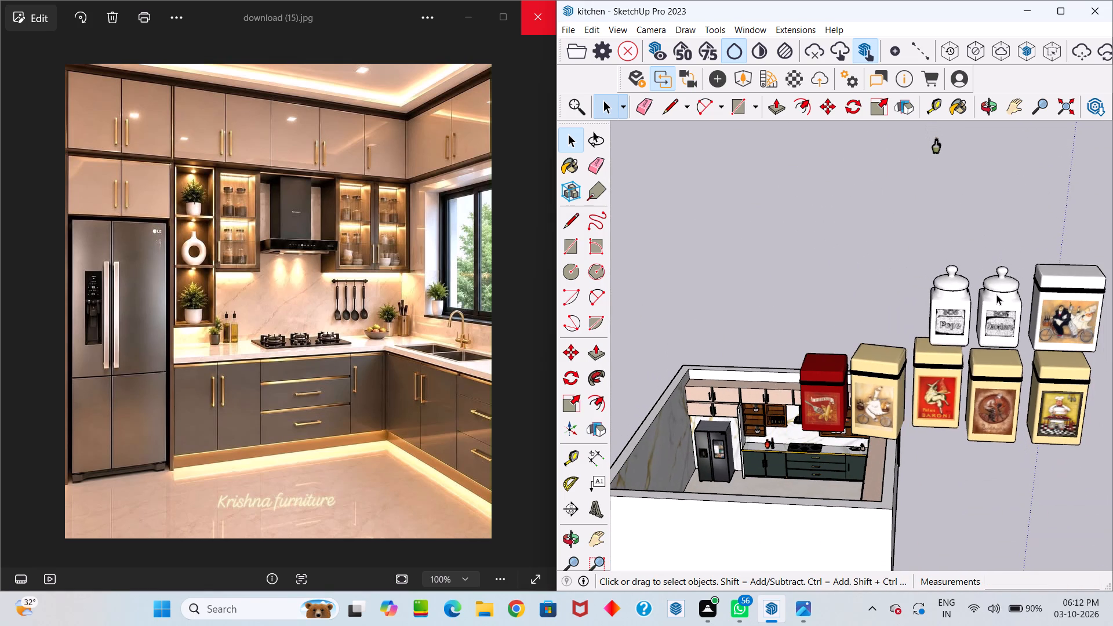
middle_drag(969, 307, 938, 234)
drag(969, 307, 938, 234)
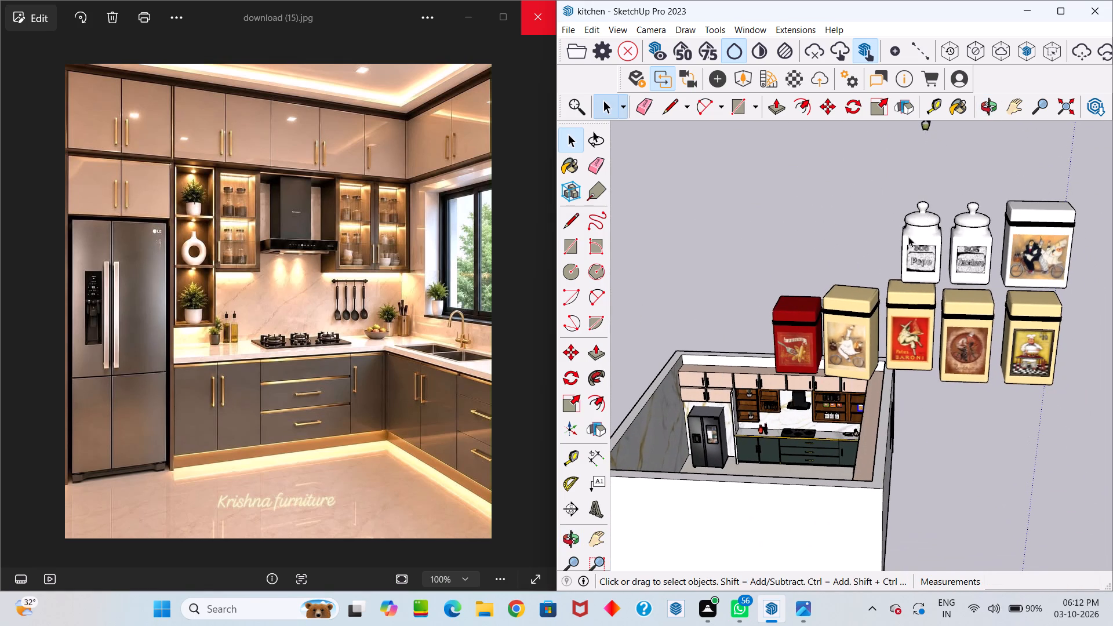
Scale the red Penne tin in the spare row down uniformly from its bottom front corner to about 0.27.
scroll(834, 327, up, 3)
scroll(787, 366, up, 5)
click(789, 356)
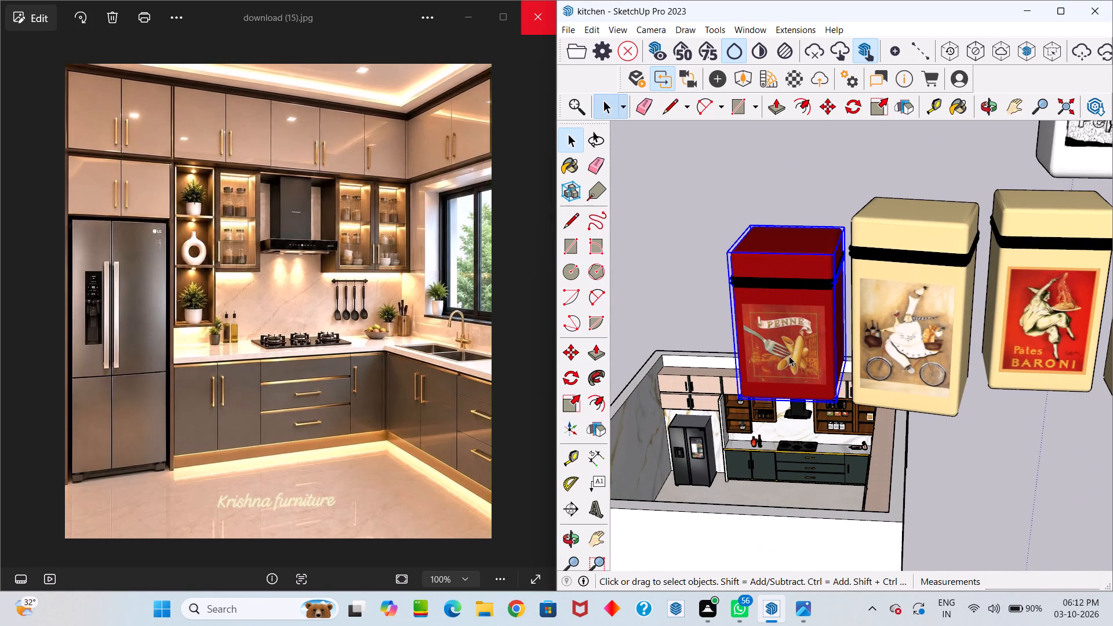
key(m)
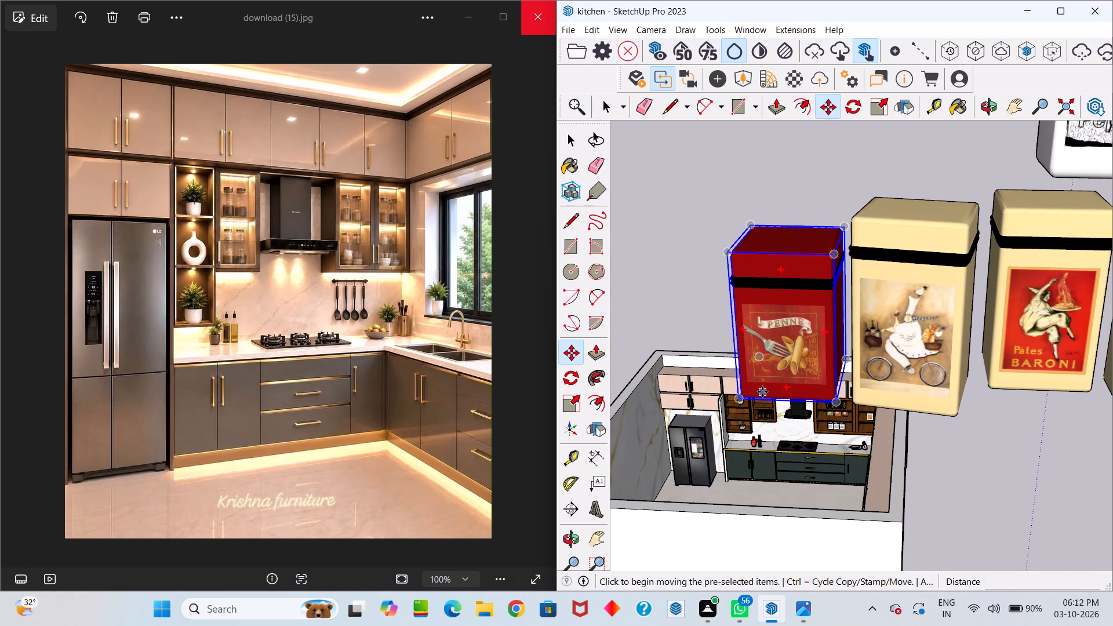
key(s)
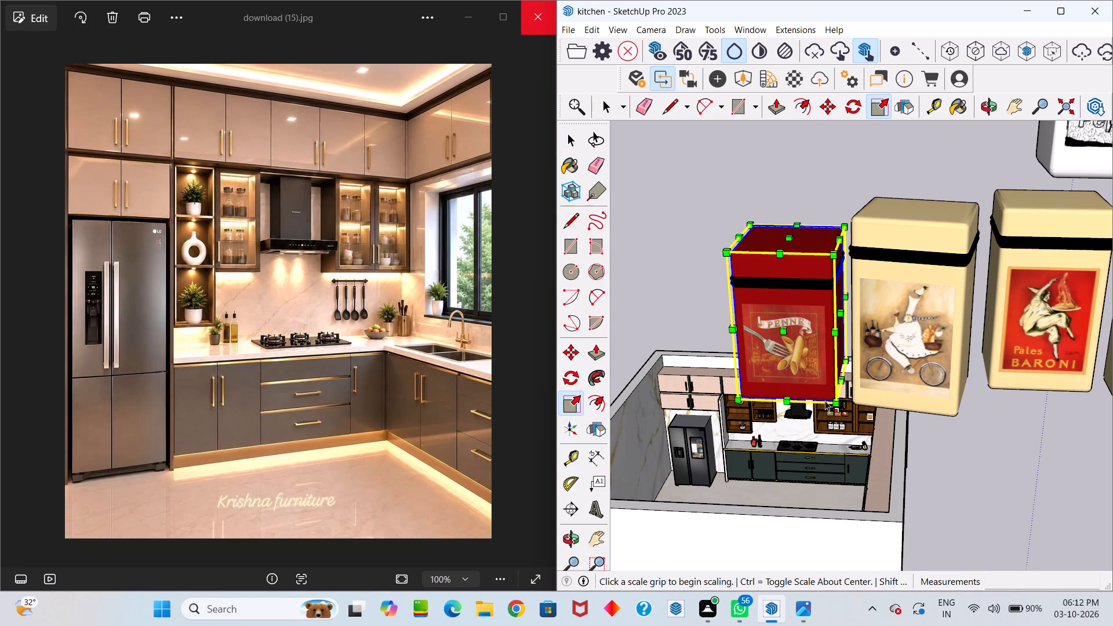
drag(833, 401, 795, 304)
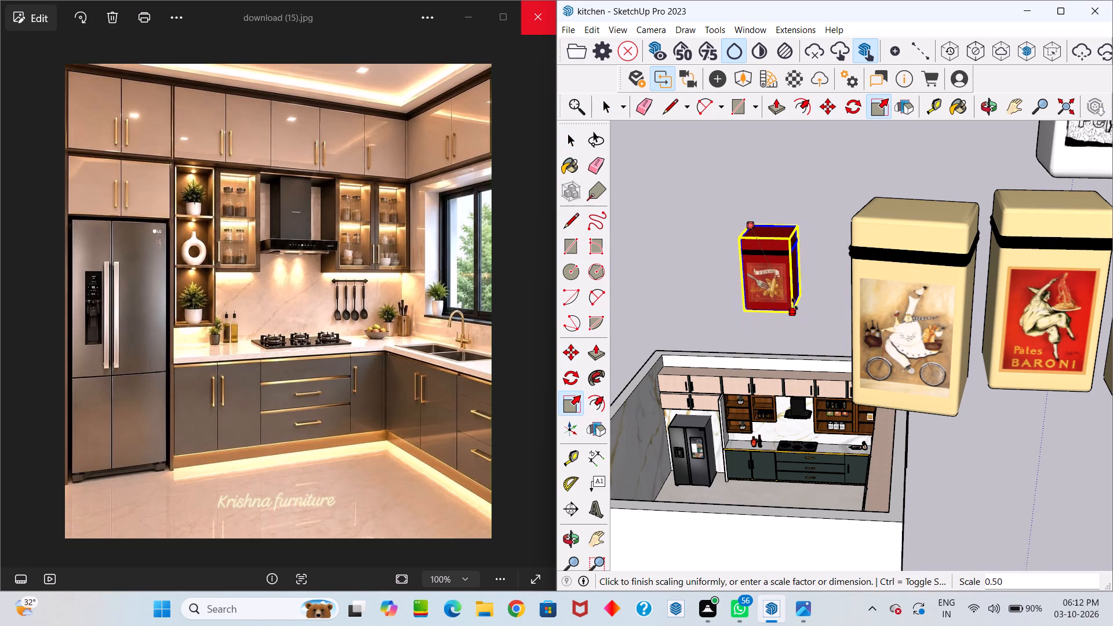
drag(795, 304, 780, 269)
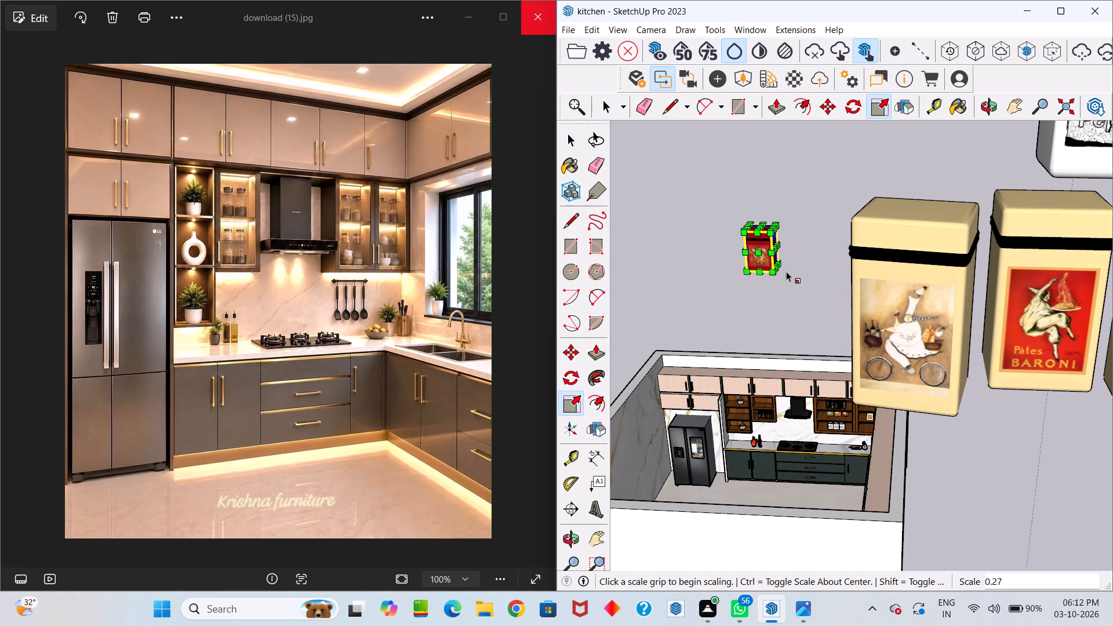
Move the red Penne tin about 48' 8" onto the middle shelf of the open cabinet section, beside the white pasta tin.
key(m)
click(776, 275)
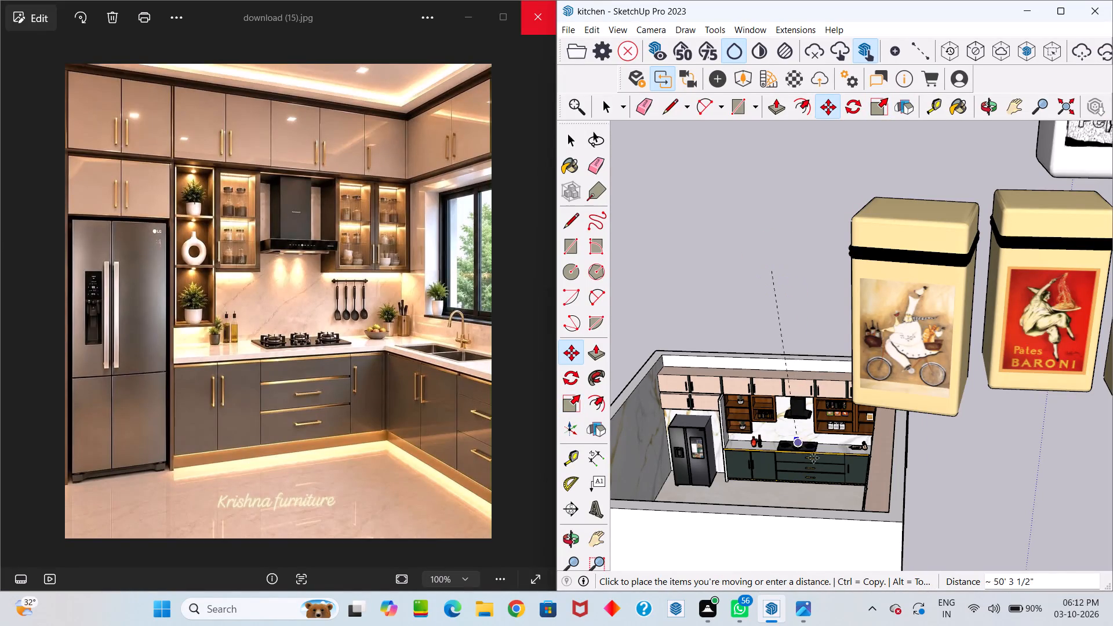
scroll(904, 416, up, 6)
scroll(840, 463, up, 15)
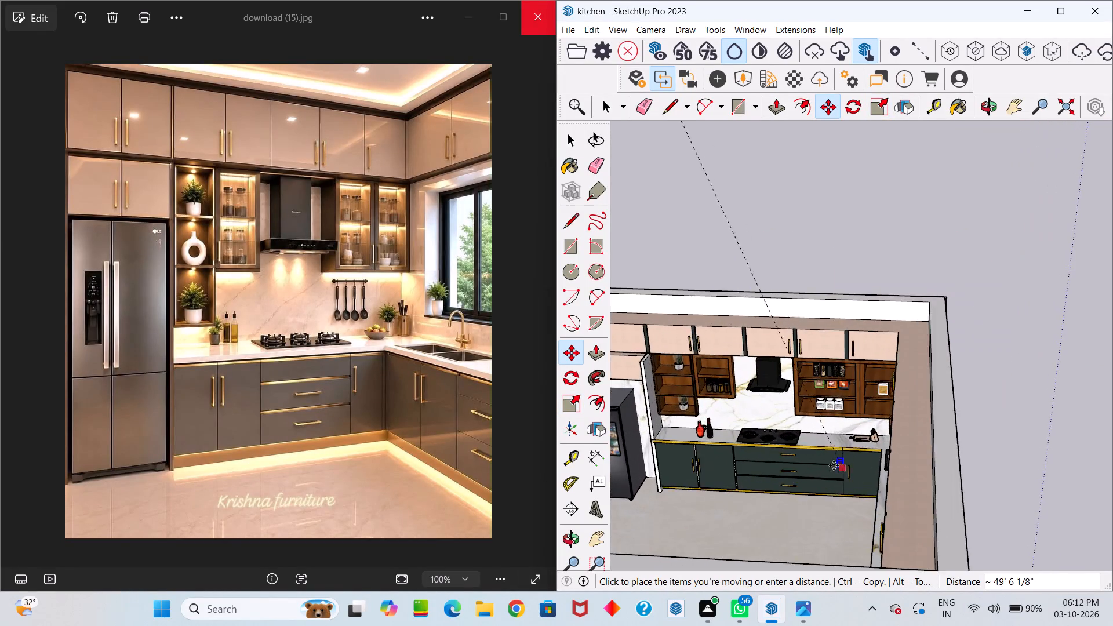
scroll(834, 465, up, 7)
scroll(891, 399, up, 11)
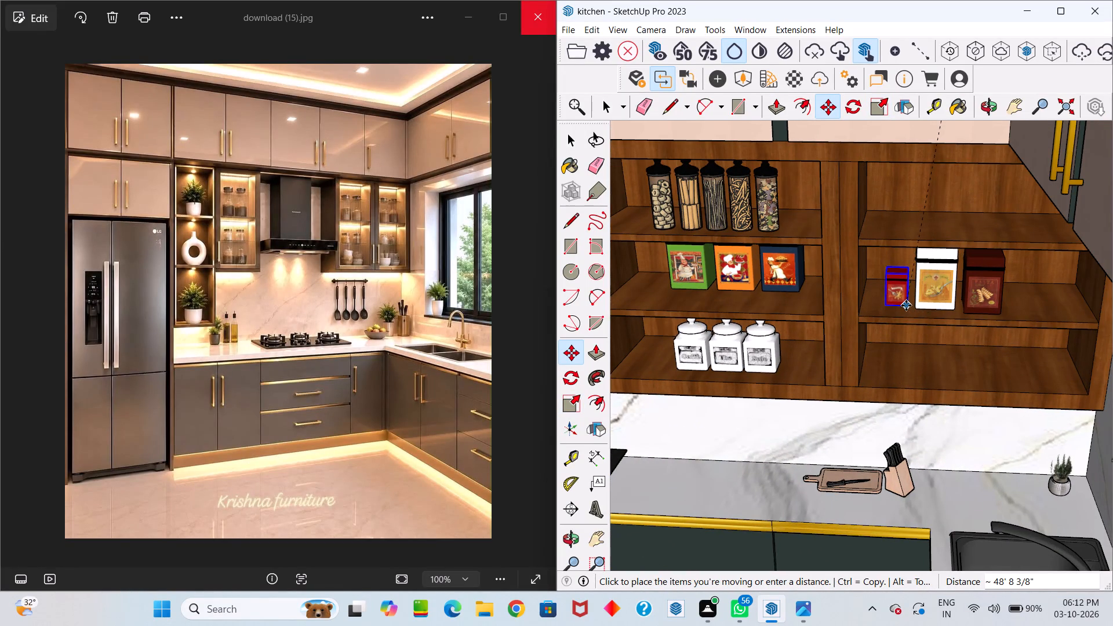
click(906, 305)
Enlarge the red Penne tin uniformly from its top corner by about 1.44 to suit the neighbouring tins on the shelf.
scroll(904, 305, up, 6)
middle_drag(904, 301, 906, 272)
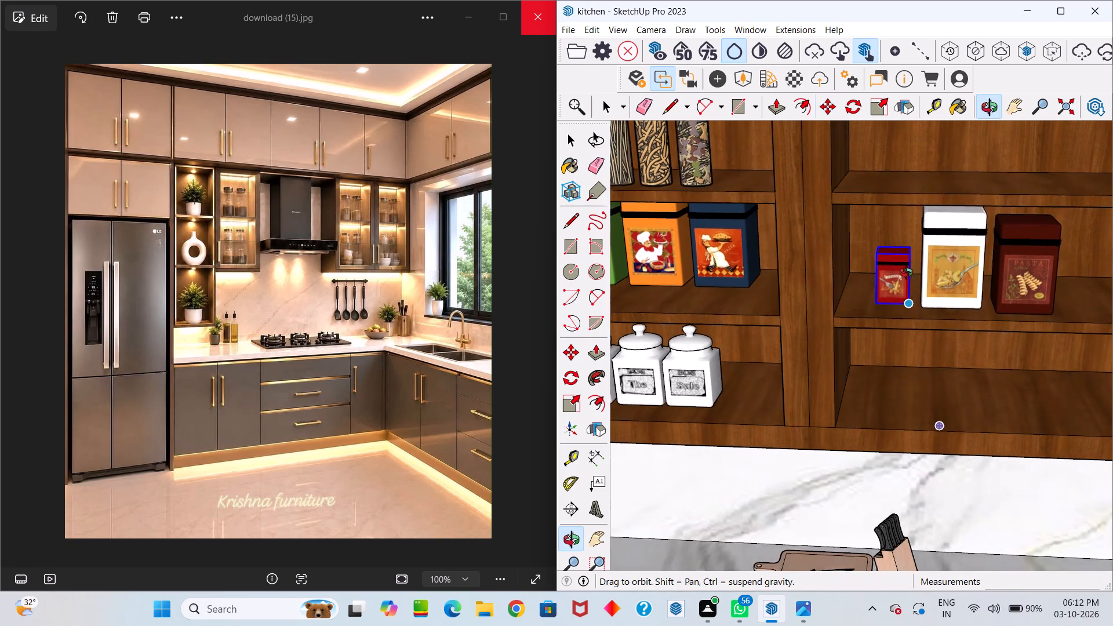
middle_drag(906, 272, 908, 269)
key(s)
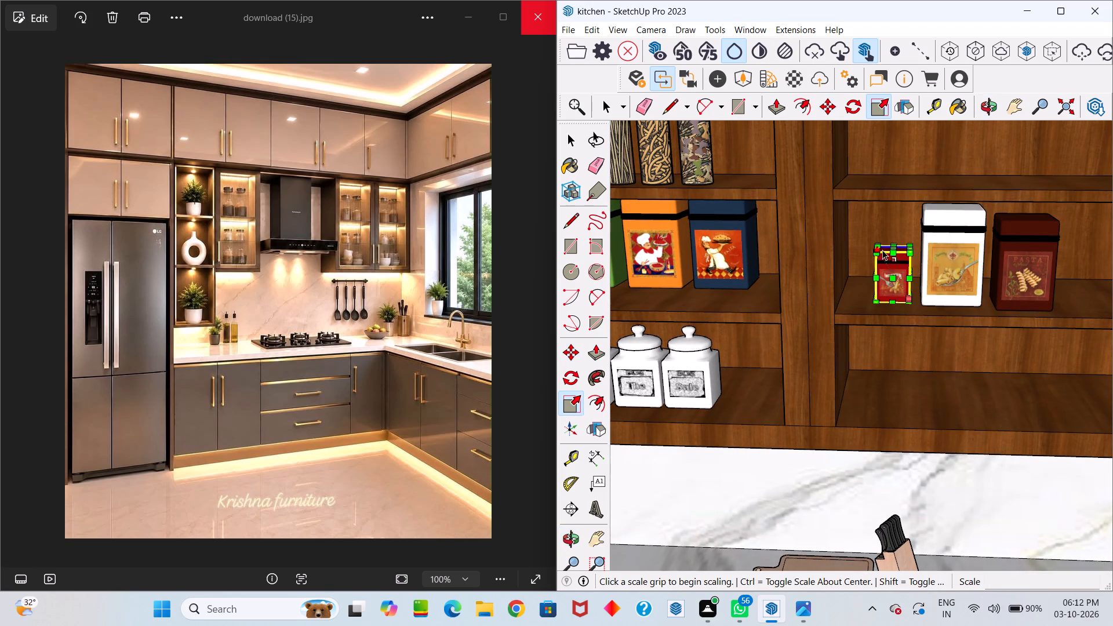
drag(876, 250, 864, 239)
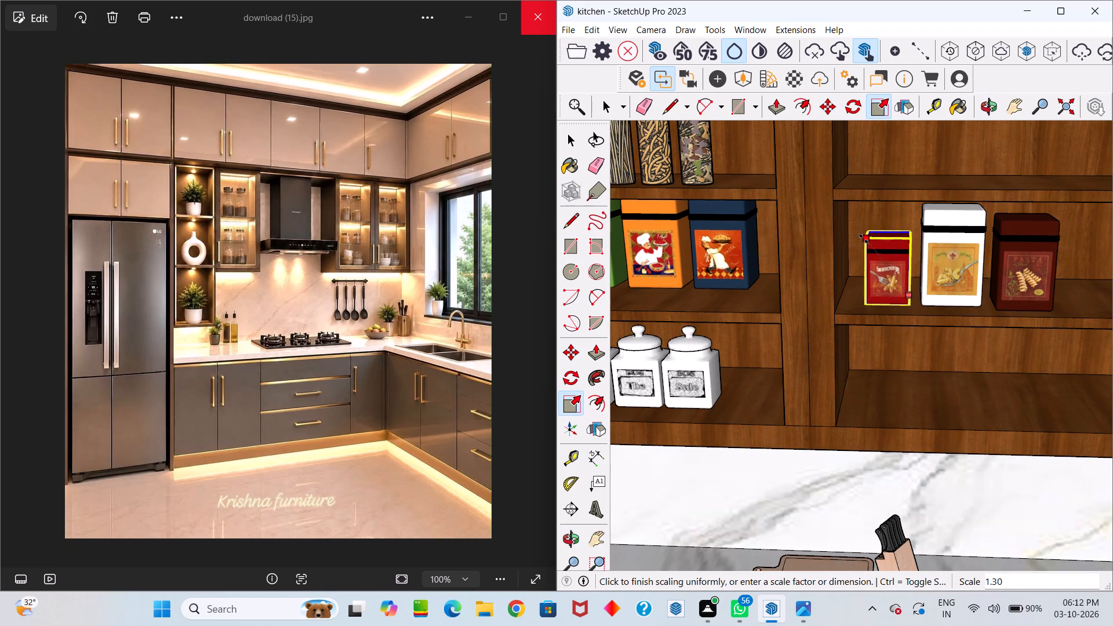
drag(864, 239, 859, 234)
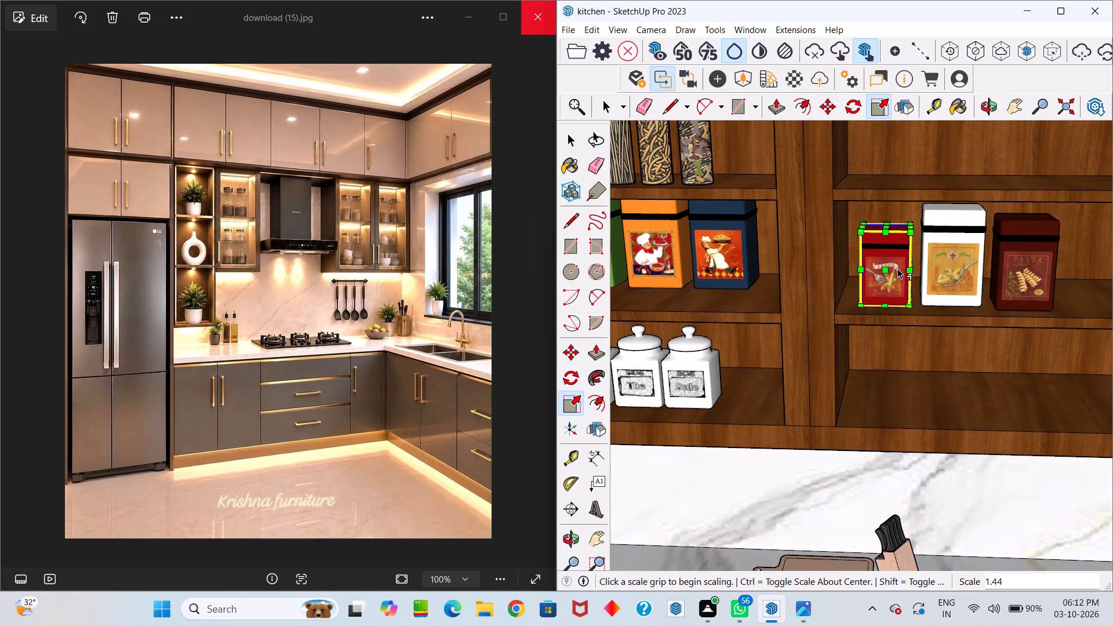
key(space)
Examine the filled middle shelf and the remaining spare tins and jars outside the kitchen to choose the next one.
scroll(903, 270, down, 1)
middle_drag(911, 265, 916, 317)
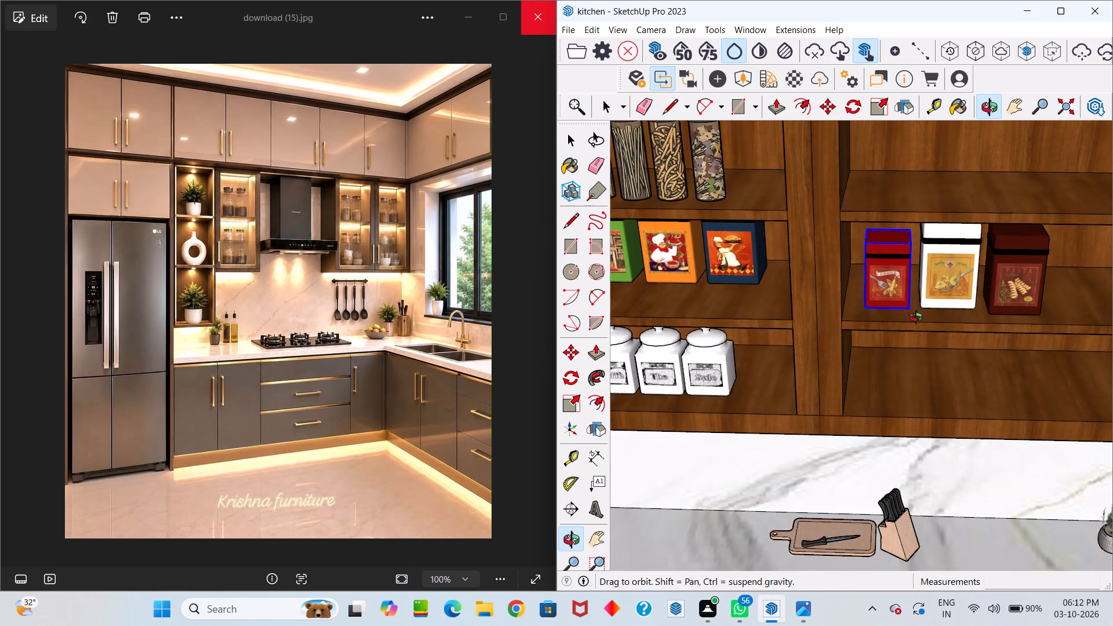
middle_drag(916, 317, 916, 323)
scroll(918, 320, down, 9)
middle_drag(911, 316, 894, 348)
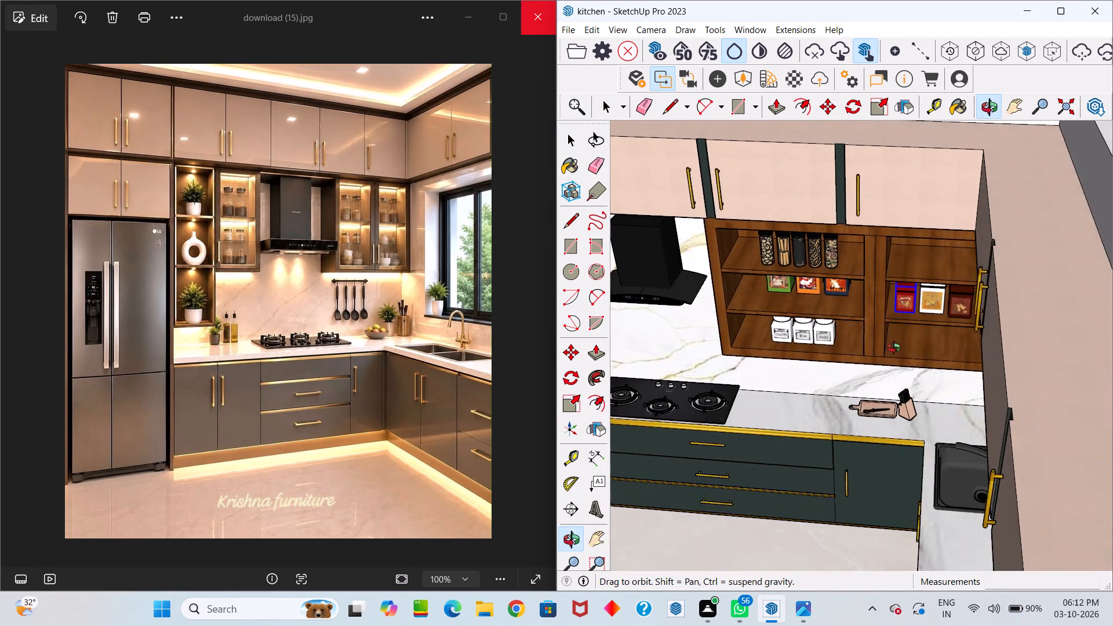
middle_drag(894, 348, 921, 348)
scroll(947, 339, down, 13)
middle_drag(916, 341, 912, 278)
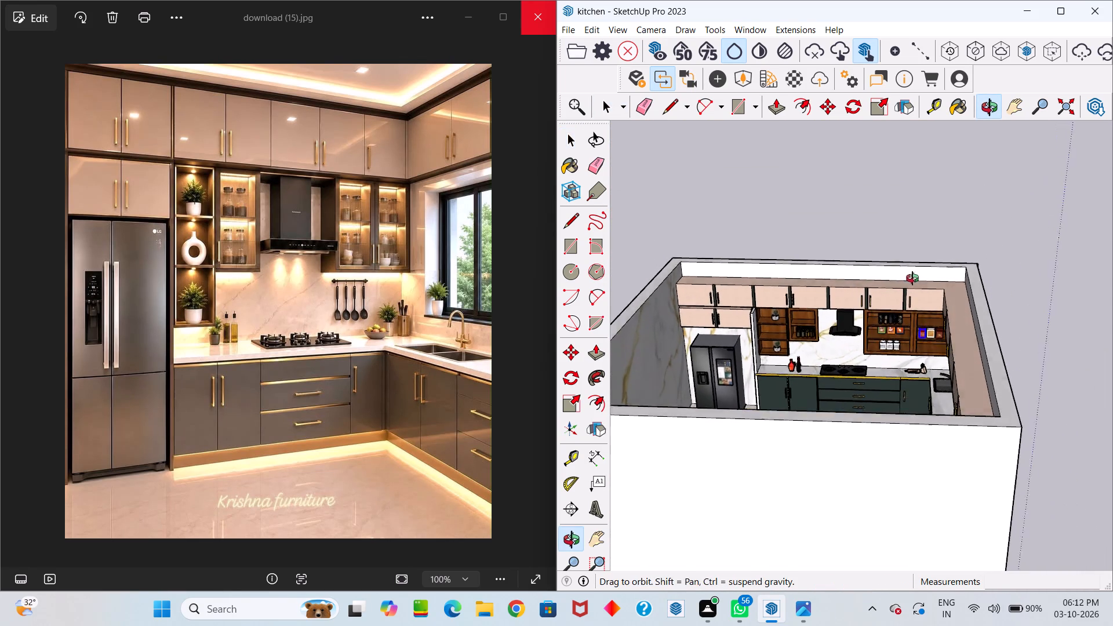
middle_drag(912, 278, 919, 278)
scroll(916, 297, down, 17)
scroll(1038, 199, up, 5)
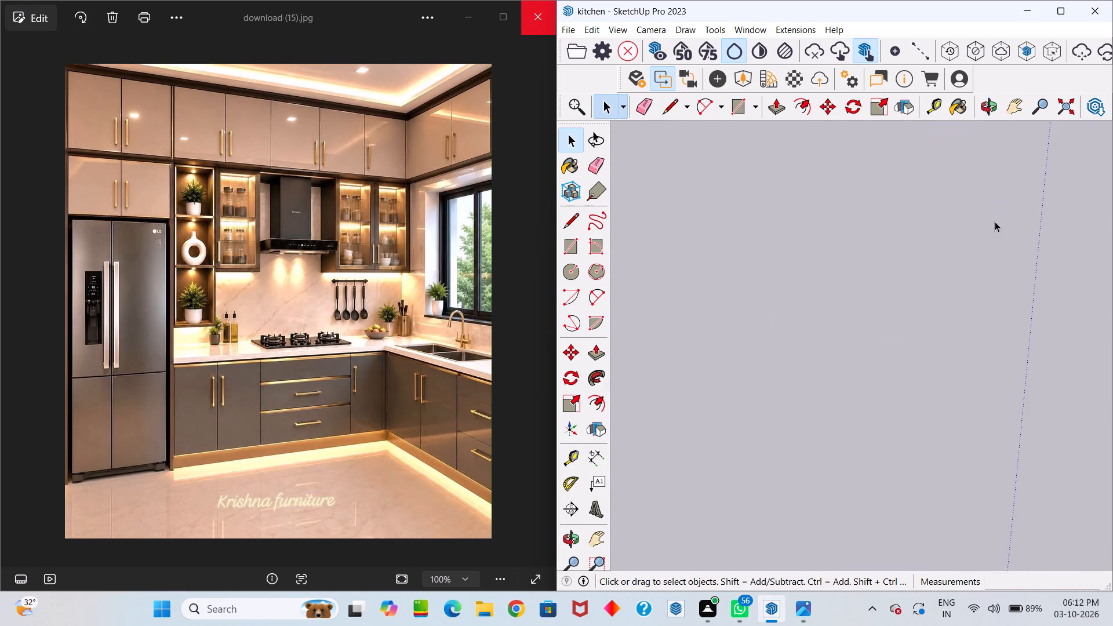
scroll(985, 224, down, 3)
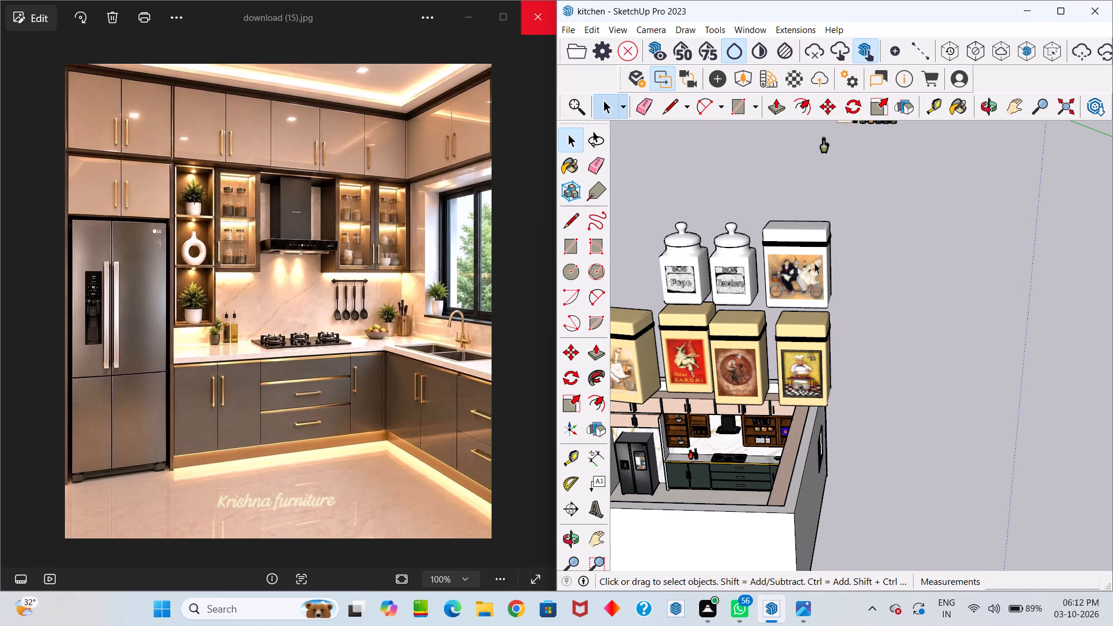
scroll(814, 263, down, 2)
scroll(794, 319, down, 1)
middle_drag(808, 305, 814, 301)
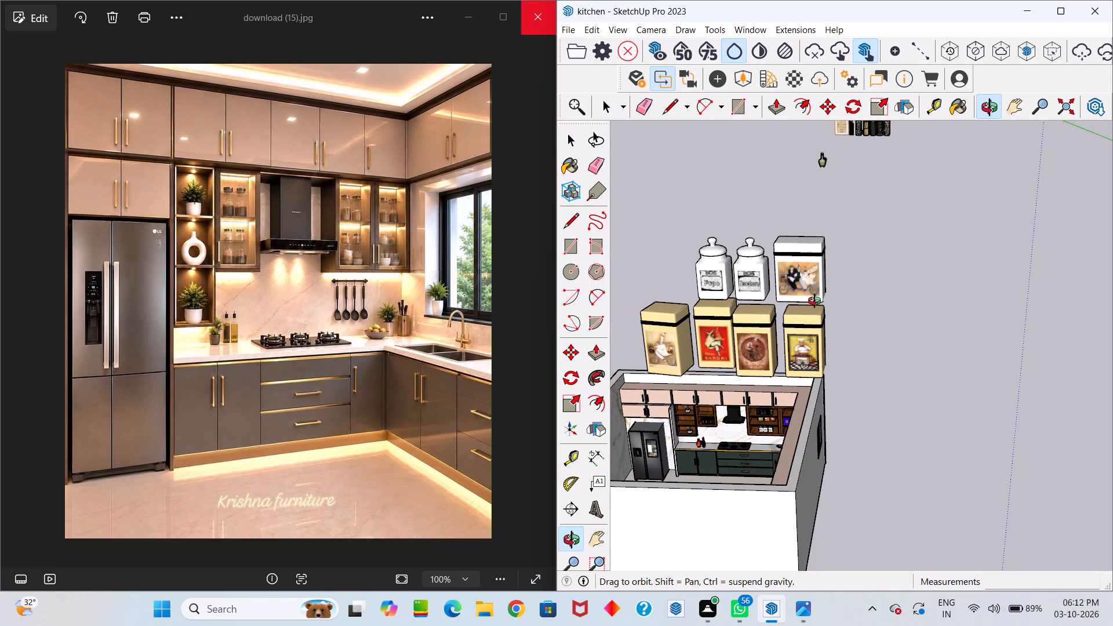
middle_drag(814, 301, 827, 291)
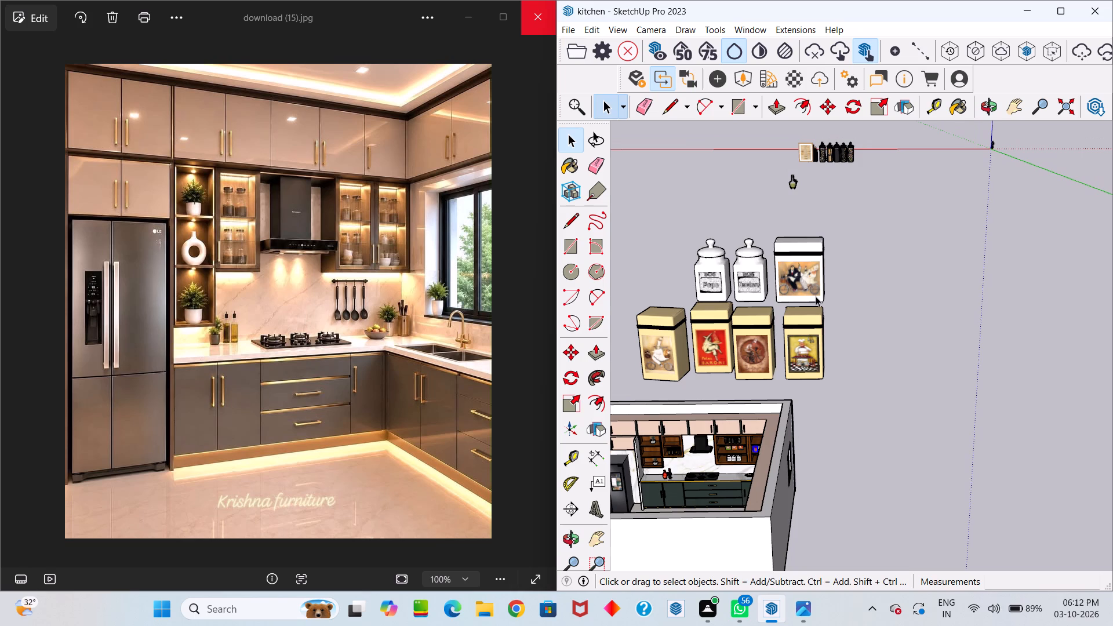
middle_drag(812, 286, 897, 258)
drag(812, 286, 897, 258)
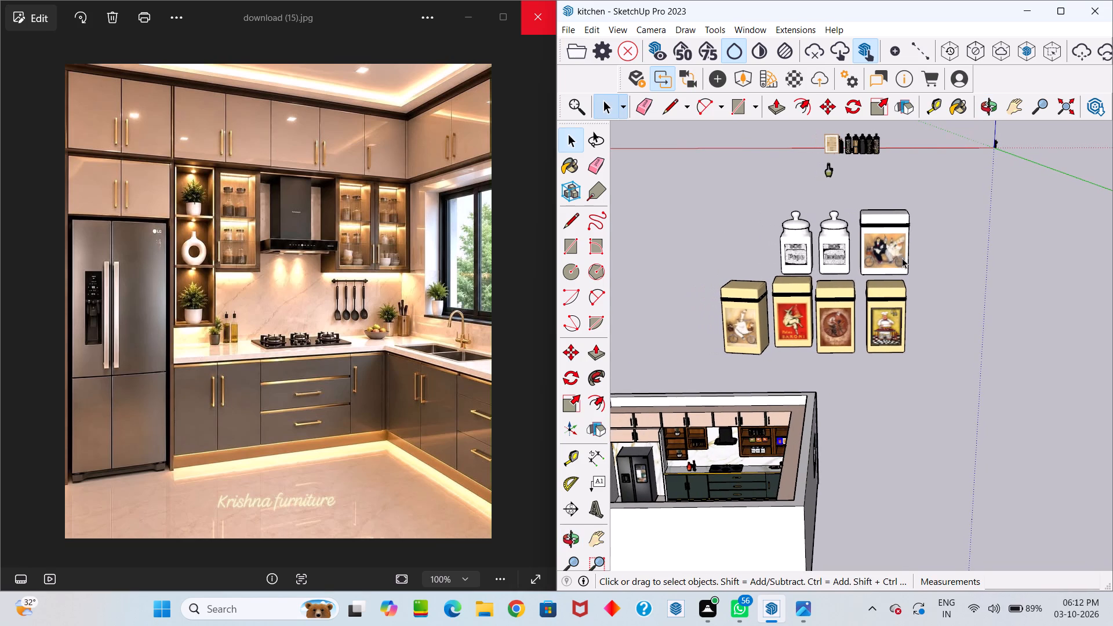
scroll(886, 259, up, 3)
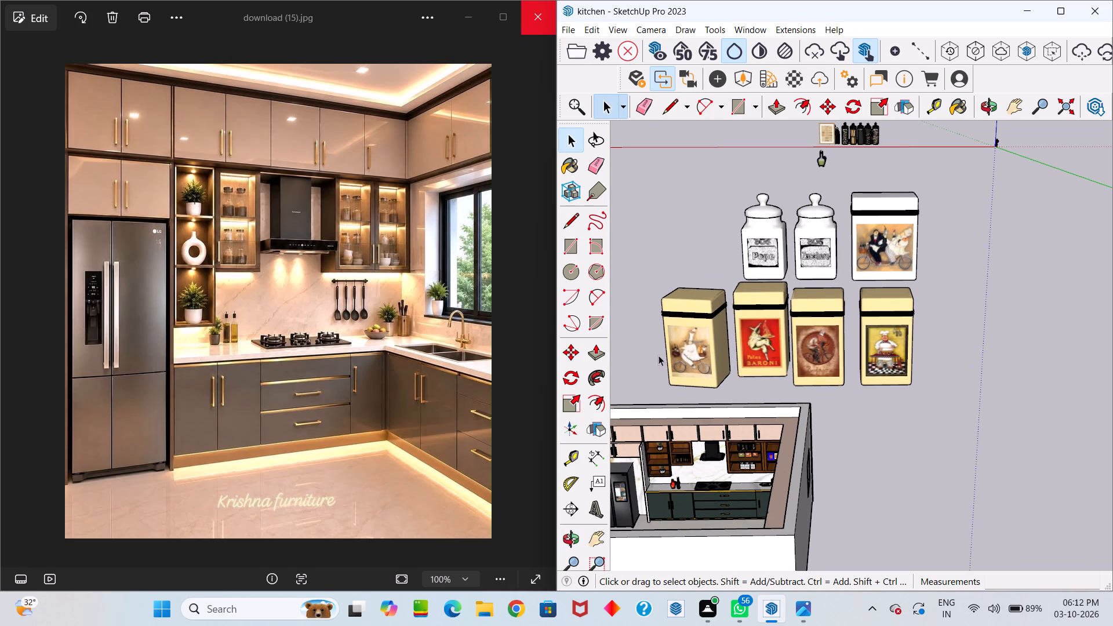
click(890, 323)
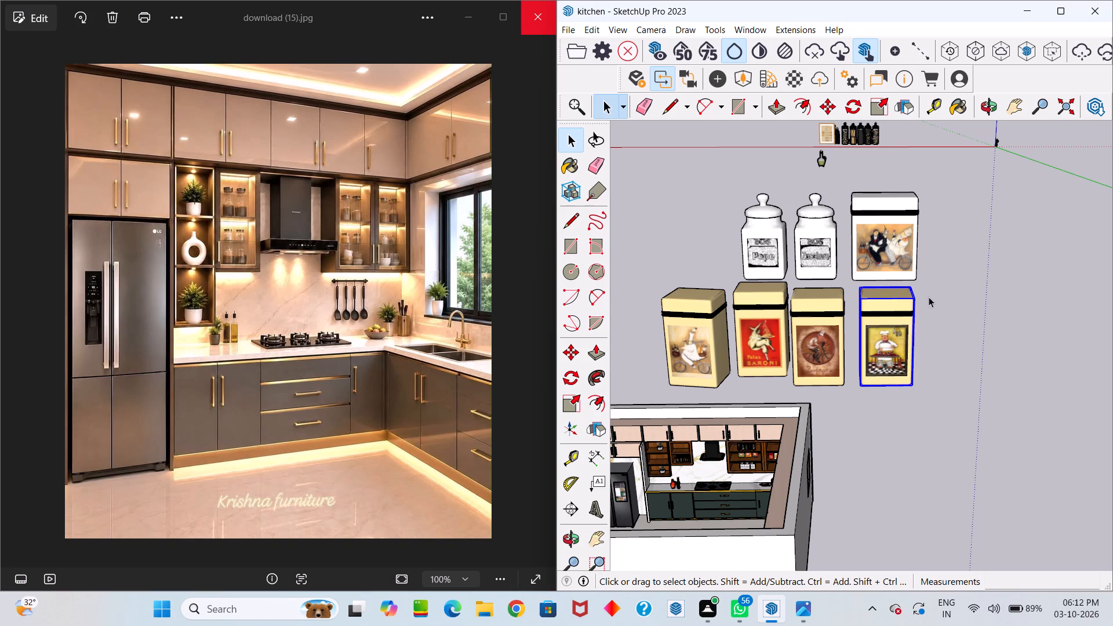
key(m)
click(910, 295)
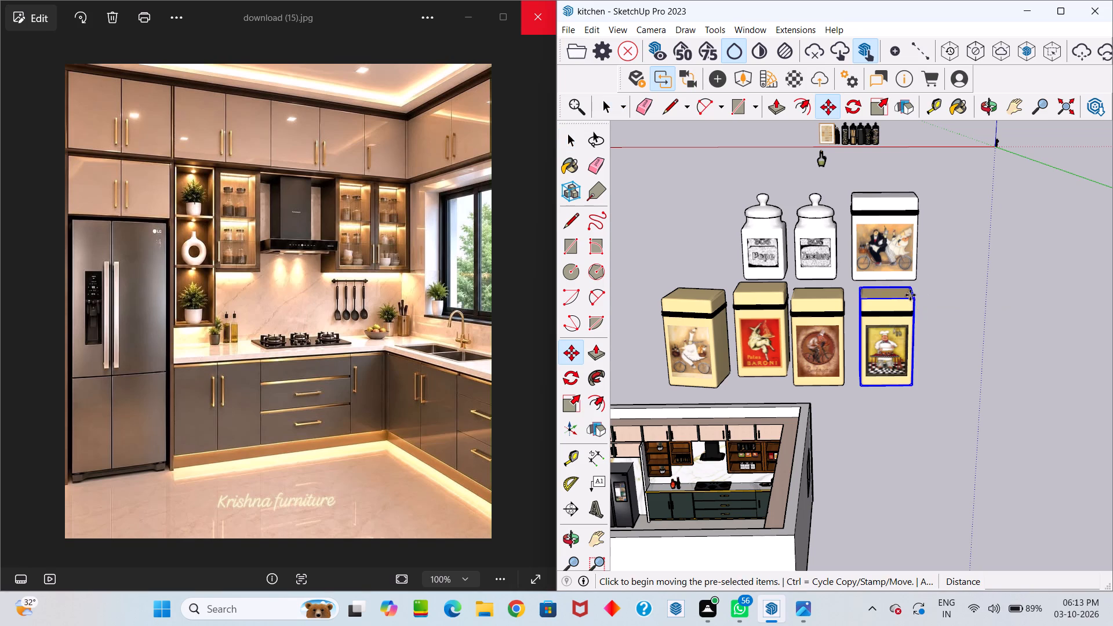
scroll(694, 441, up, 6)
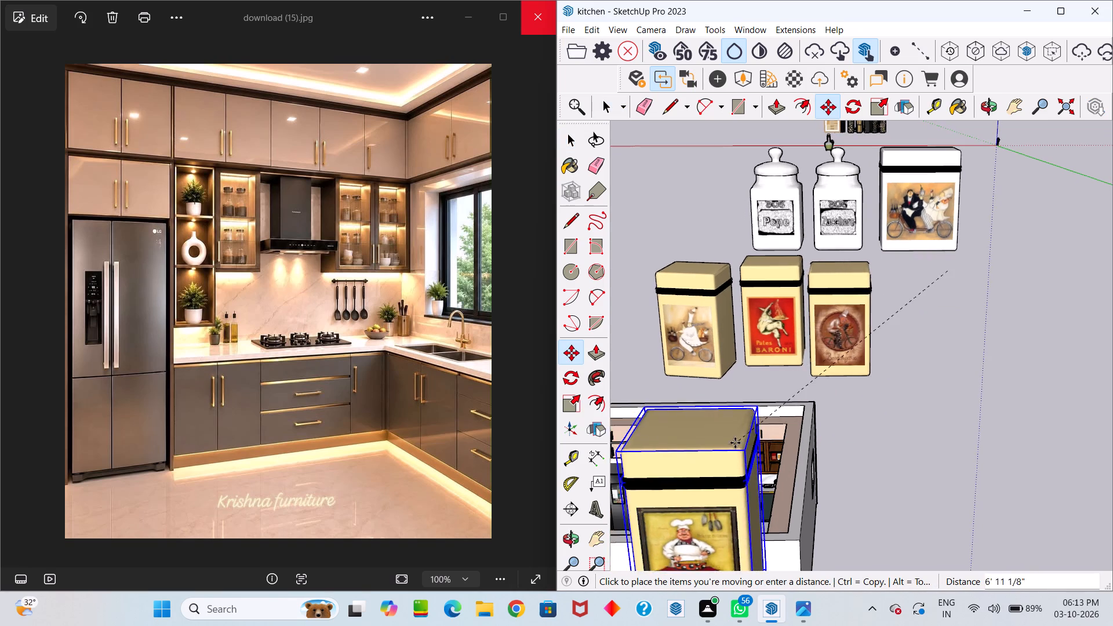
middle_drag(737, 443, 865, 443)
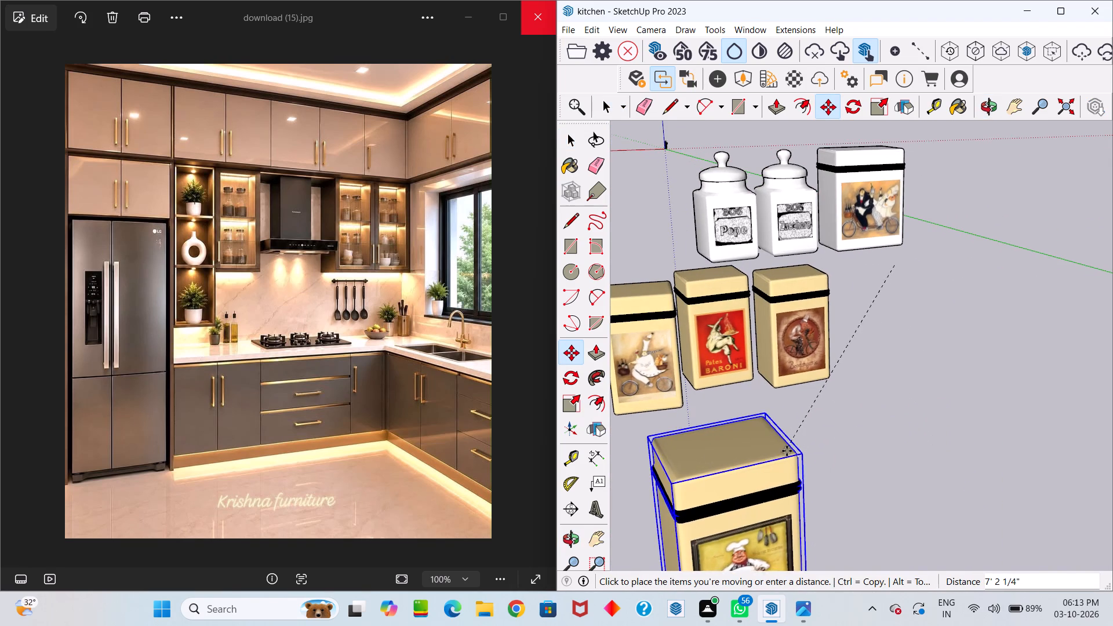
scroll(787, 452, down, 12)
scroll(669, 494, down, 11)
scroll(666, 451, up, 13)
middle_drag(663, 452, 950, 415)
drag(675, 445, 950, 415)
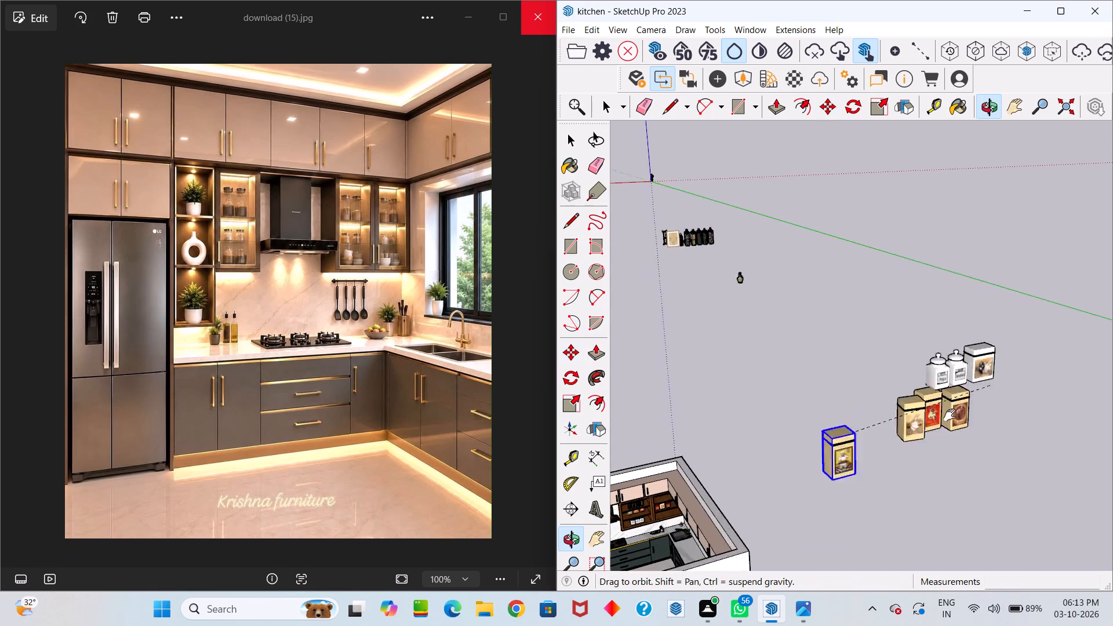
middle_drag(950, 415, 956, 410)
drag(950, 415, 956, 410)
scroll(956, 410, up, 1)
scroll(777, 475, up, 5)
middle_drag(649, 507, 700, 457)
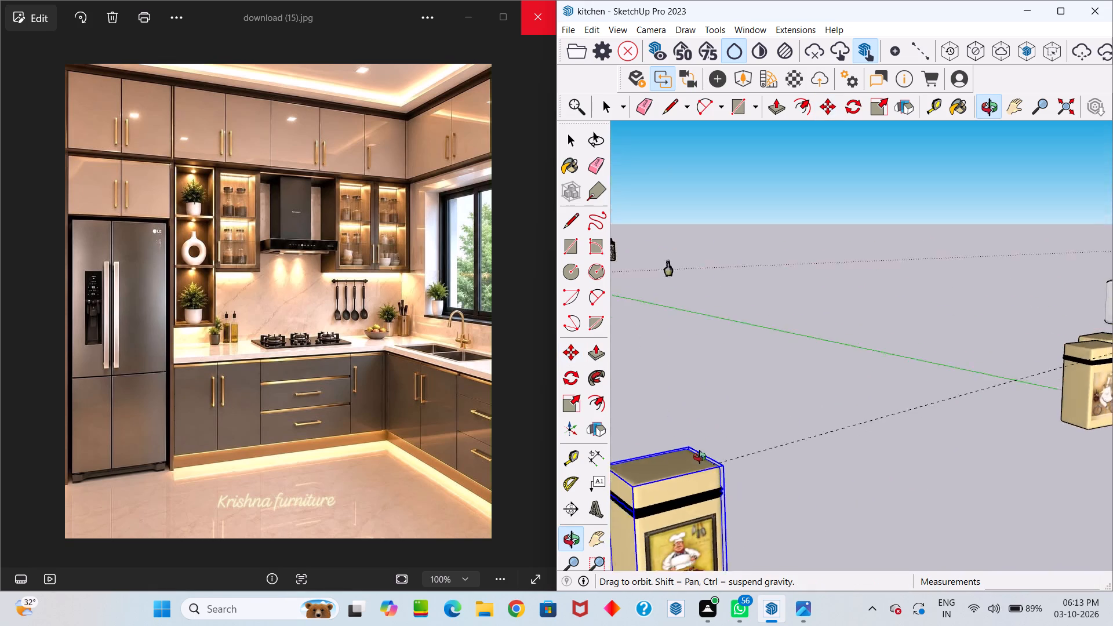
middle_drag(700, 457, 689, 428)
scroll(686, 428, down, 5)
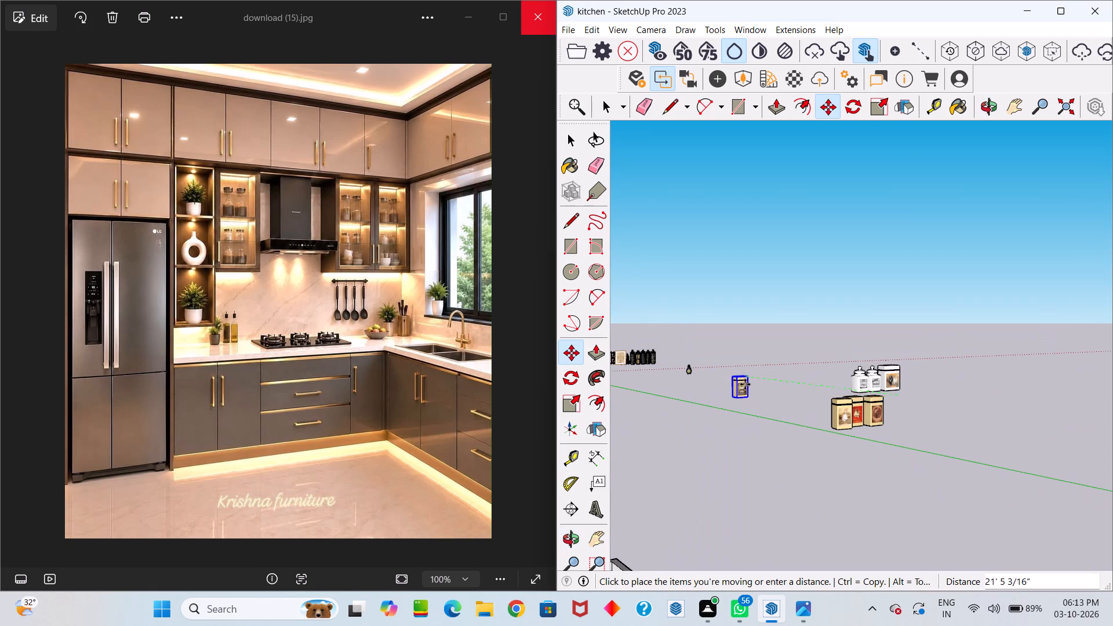
Scale the cream tin with the yellow chef label down uniformly from its bottom front corner to about 0.66.
key(s)
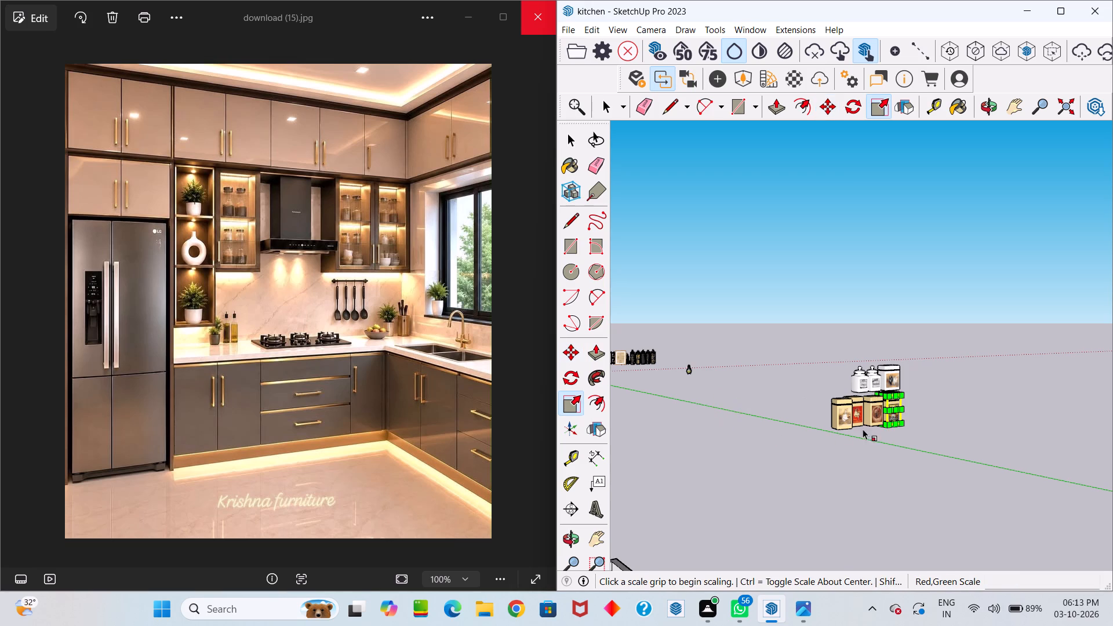
middle_drag(913, 418, 785, 446)
scroll(771, 450, up, 5)
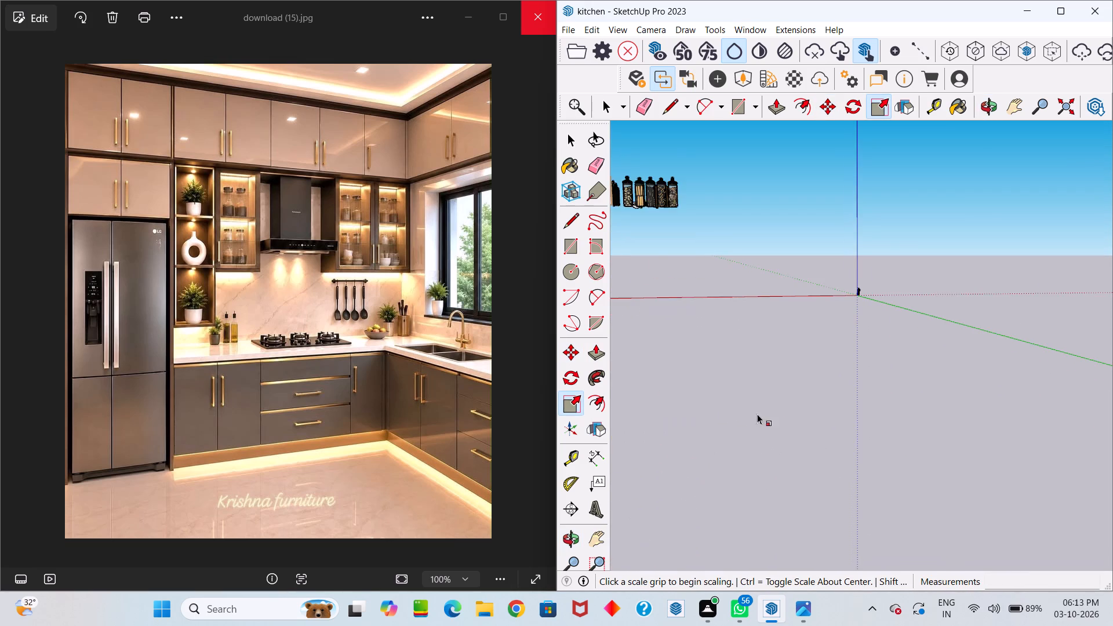
scroll(768, 411, down, 4)
scroll(752, 428, up, 5)
scroll(742, 420, down, 3)
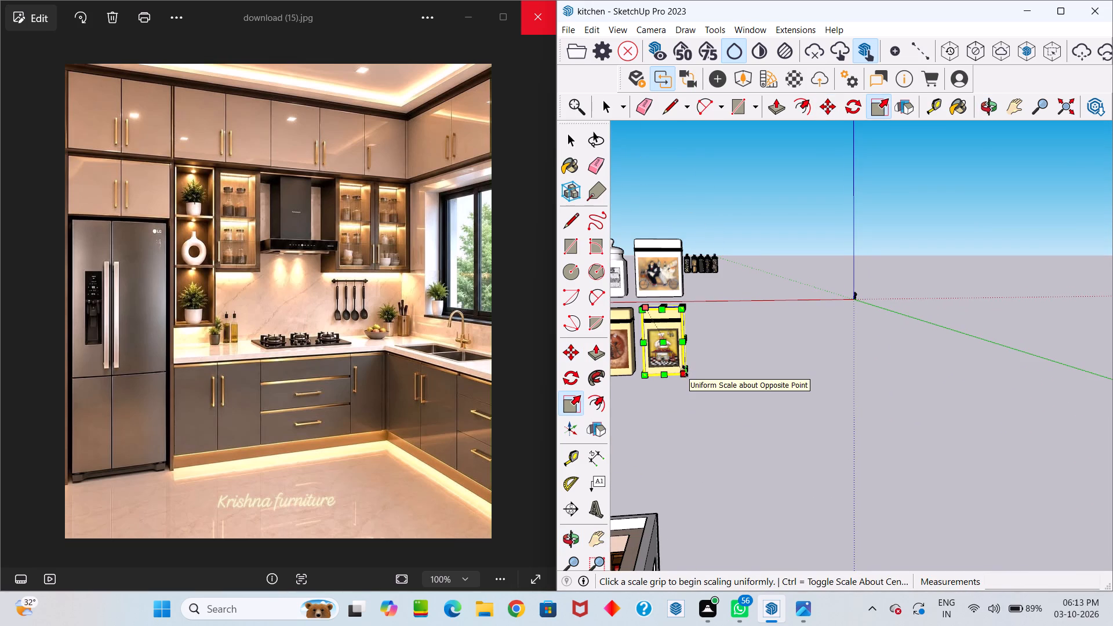
click(688, 371)
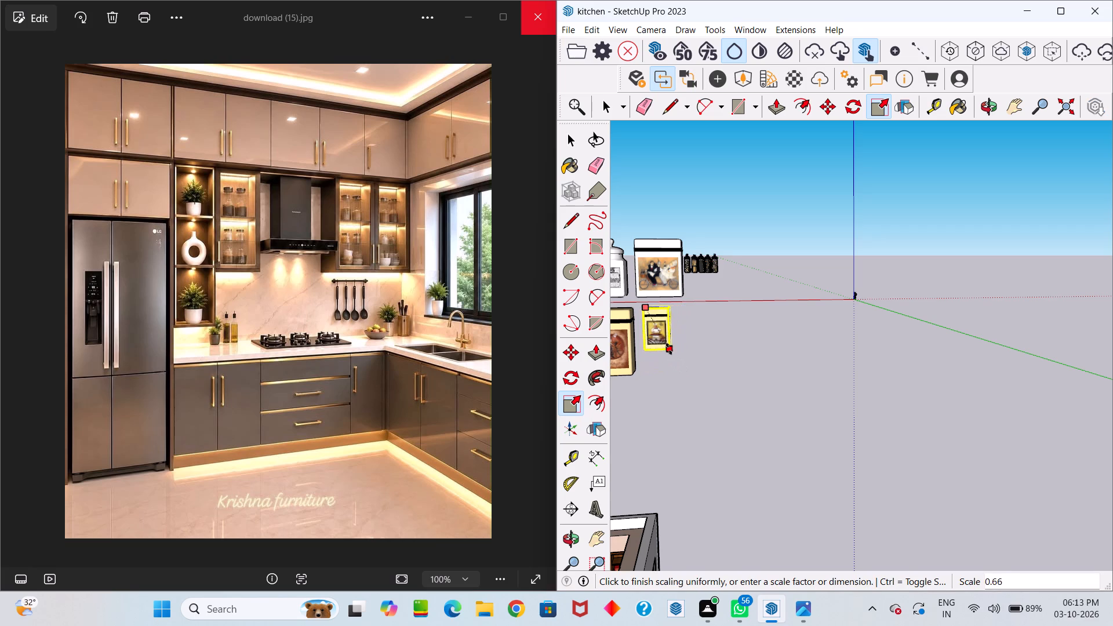
click(668, 348)
key(space)
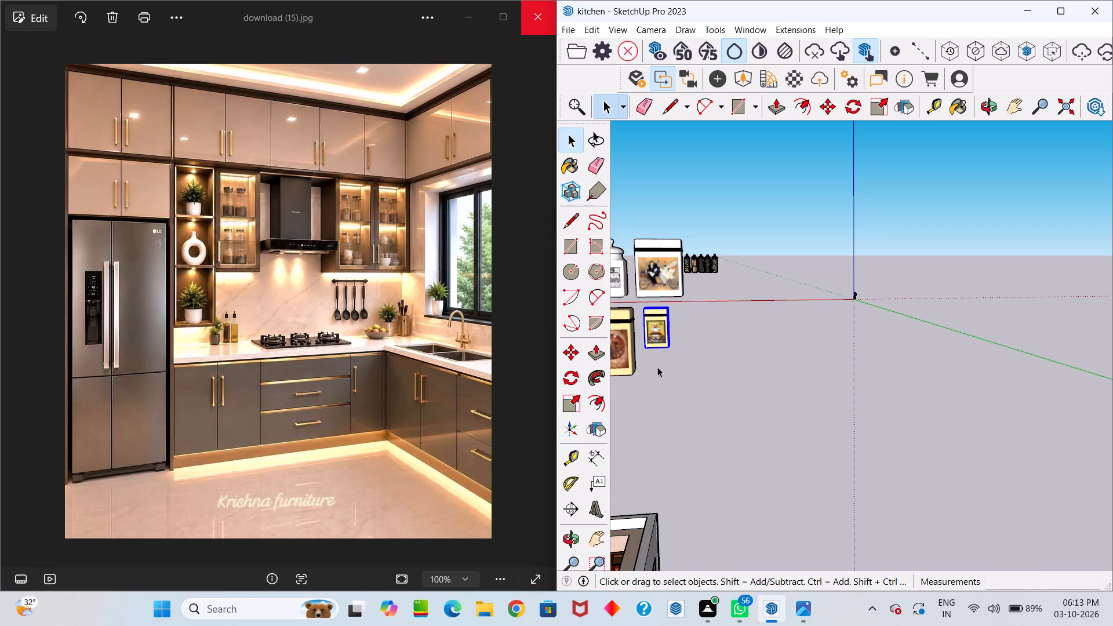
Move the cream tin with the yellow chef label about 49' 7" onto the bottom shelf of the open cabinet section near the window.
key(m)
click(668, 347)
scroll(716, 426, down, 8)
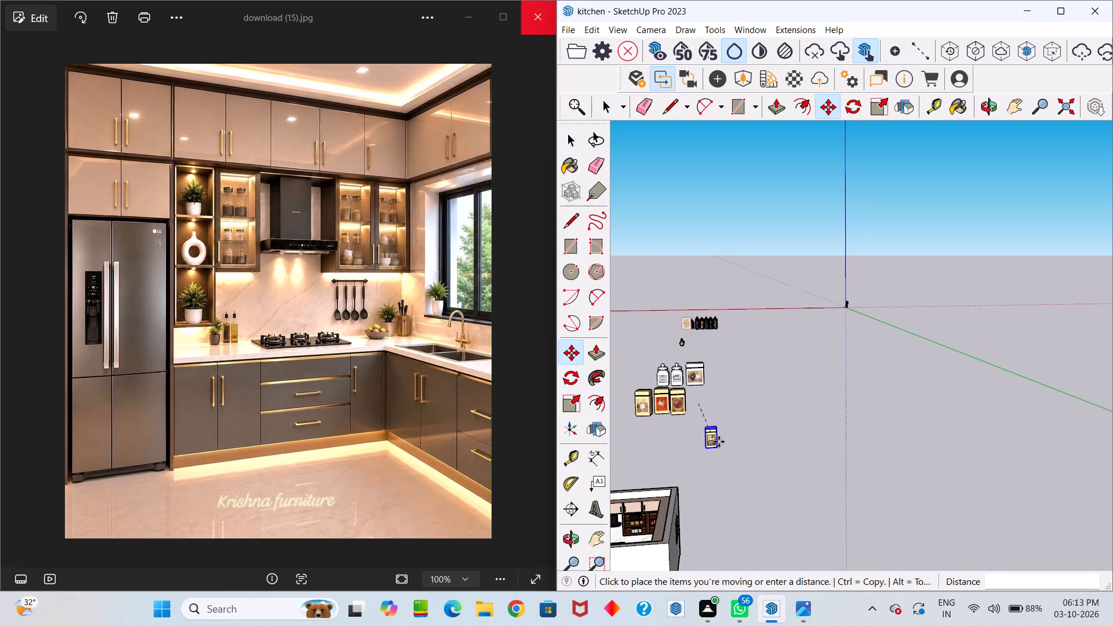
scroll(719, 442, down, 4)
scroll(634, 486, up, 6)
scroll(659, 523, up, 19)
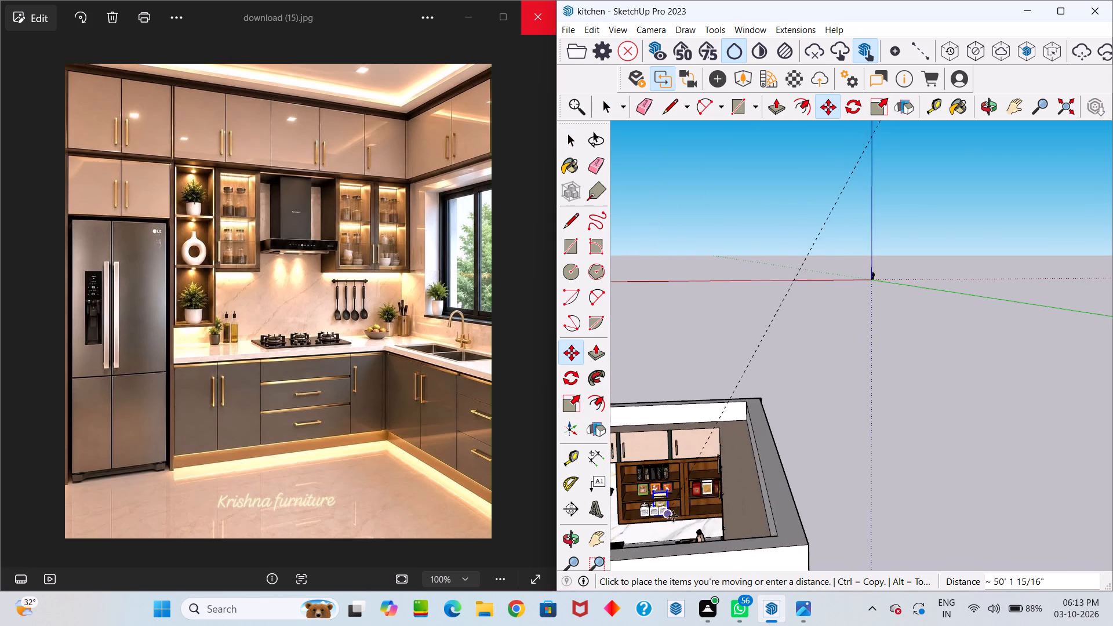
scroll(673, 516, up, 12)
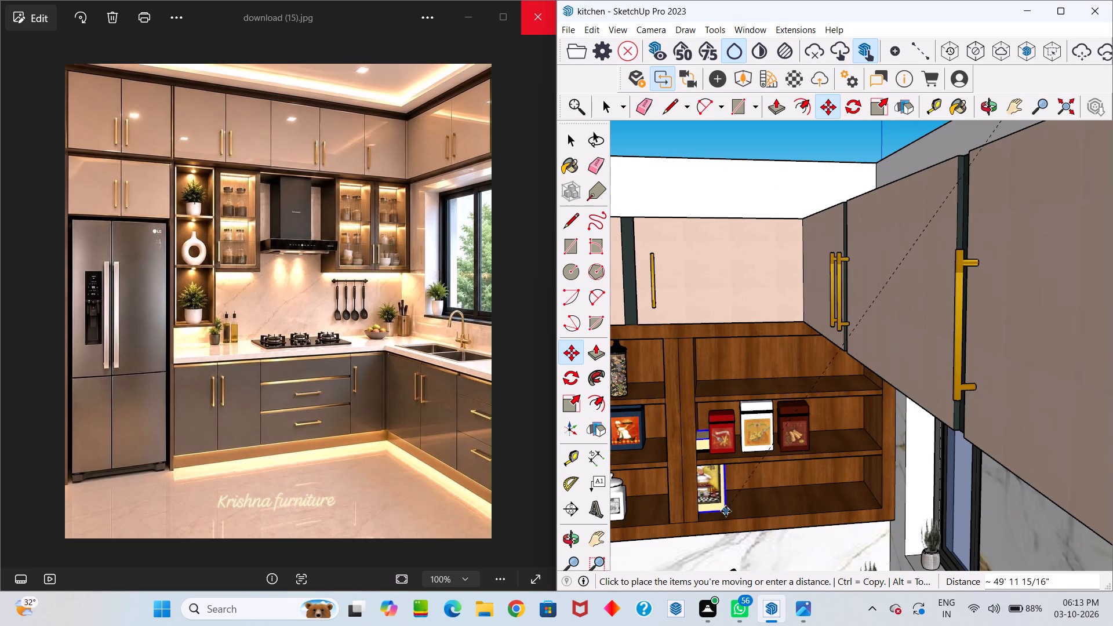
click(748, 520)
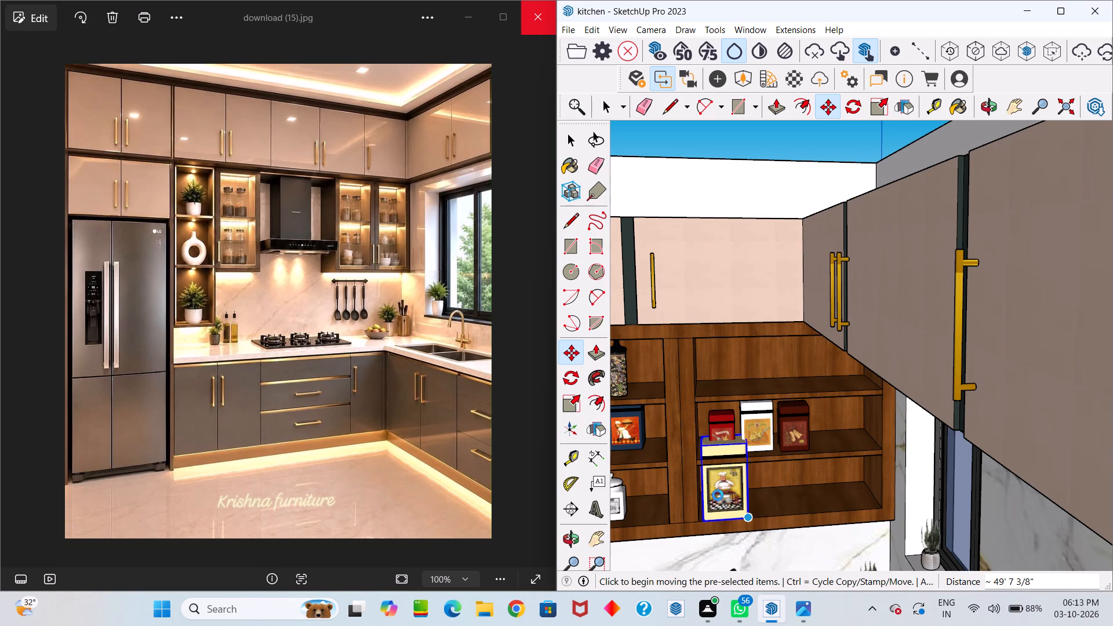
Scale the cream tin with the yellow chef label down uniformly from its top corner to fit under the middle shelf.
key(s)
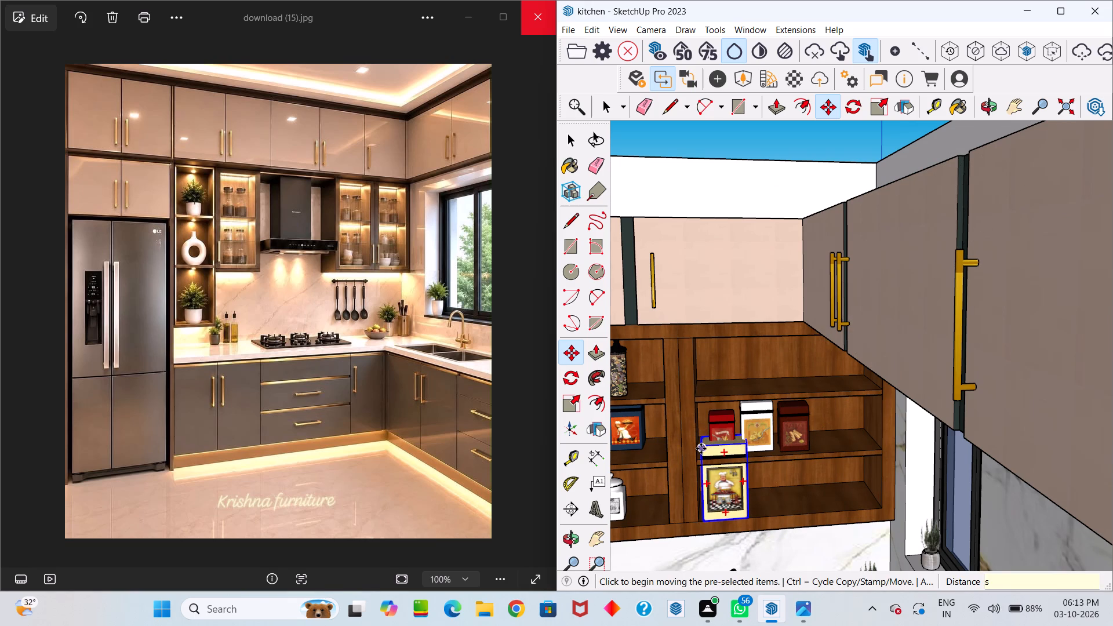
key(s)
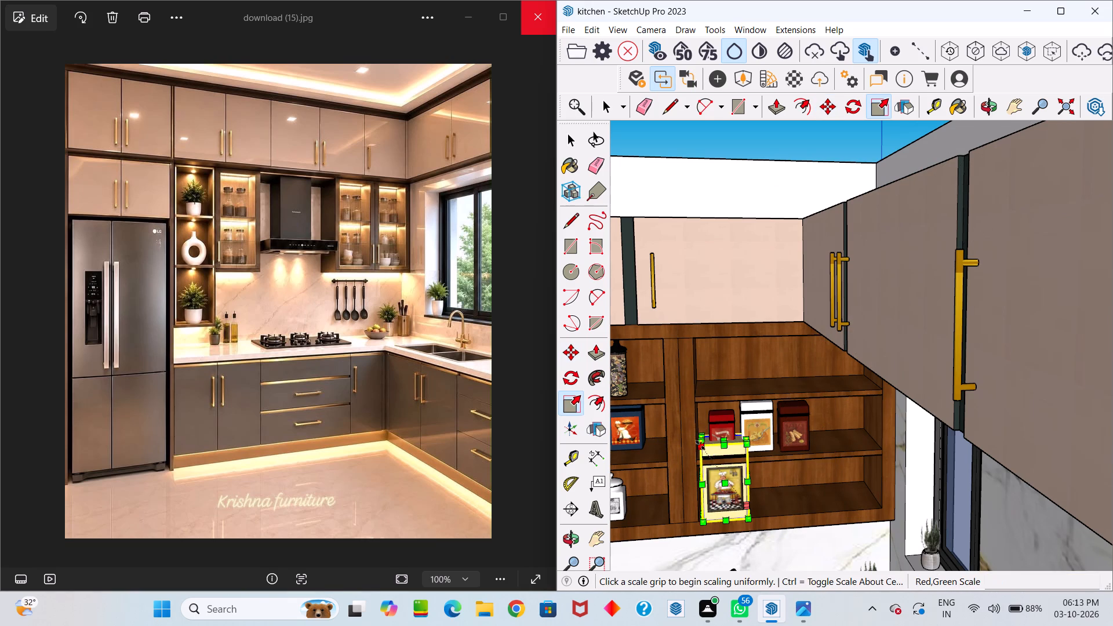
drag(700, 445, 719, 468)
key(space)
Shrink the spare cream tin with the white-clad chef label uniformly from its bottom front corner, outside the kitchen.
scroll(716, 445, down, 1)
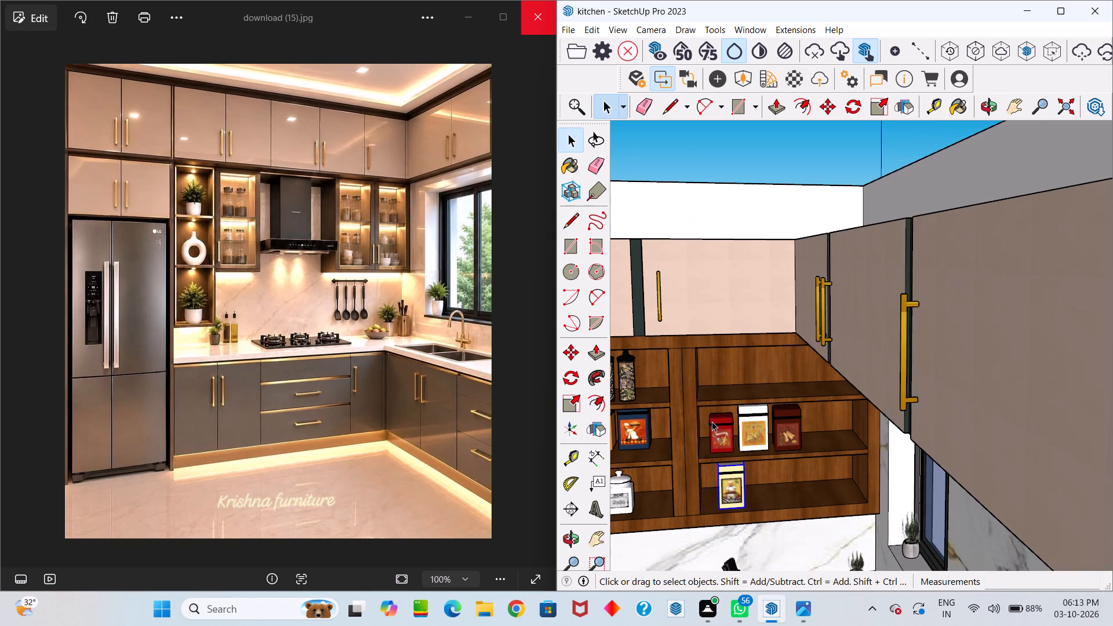
scroll(711, 397, down, 5)
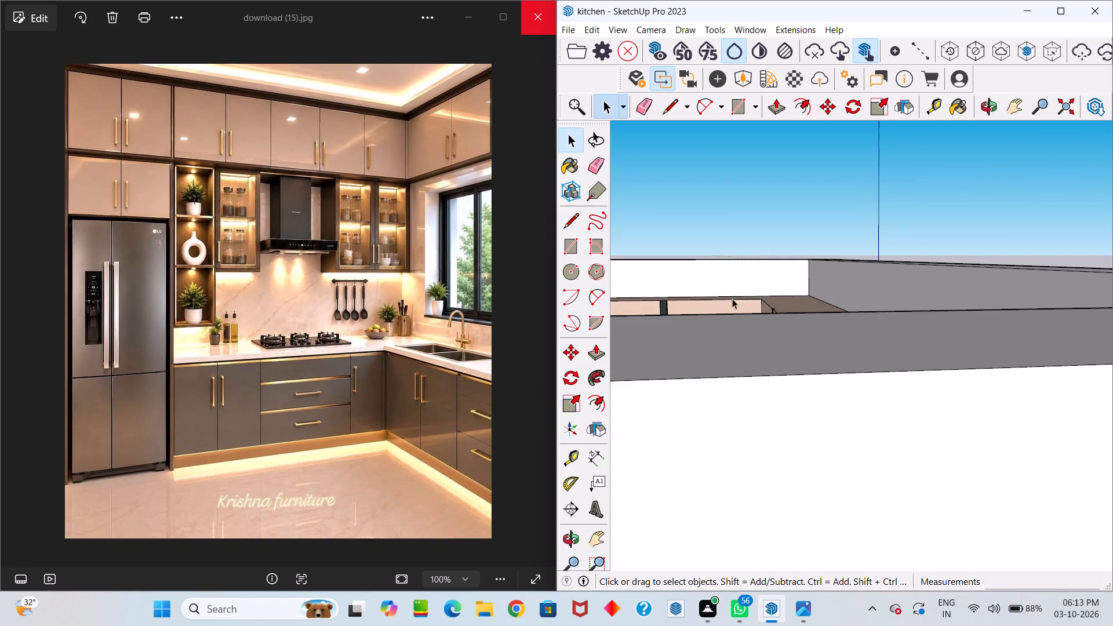
middle_drag(733, 299, 743, 422)
scroll(743, 422, up, 1)
scroll(737, 380, down, 6)
scroll(766, 360, down, 19)
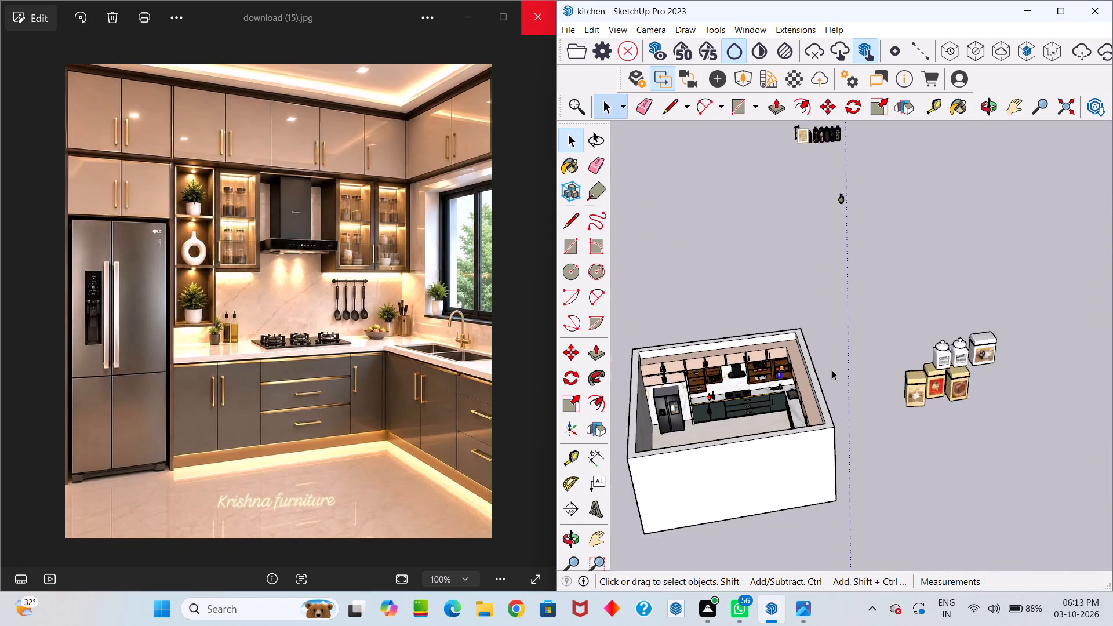
scroll(908, 378, up, 9)
scroll(896, 388, up, 13)
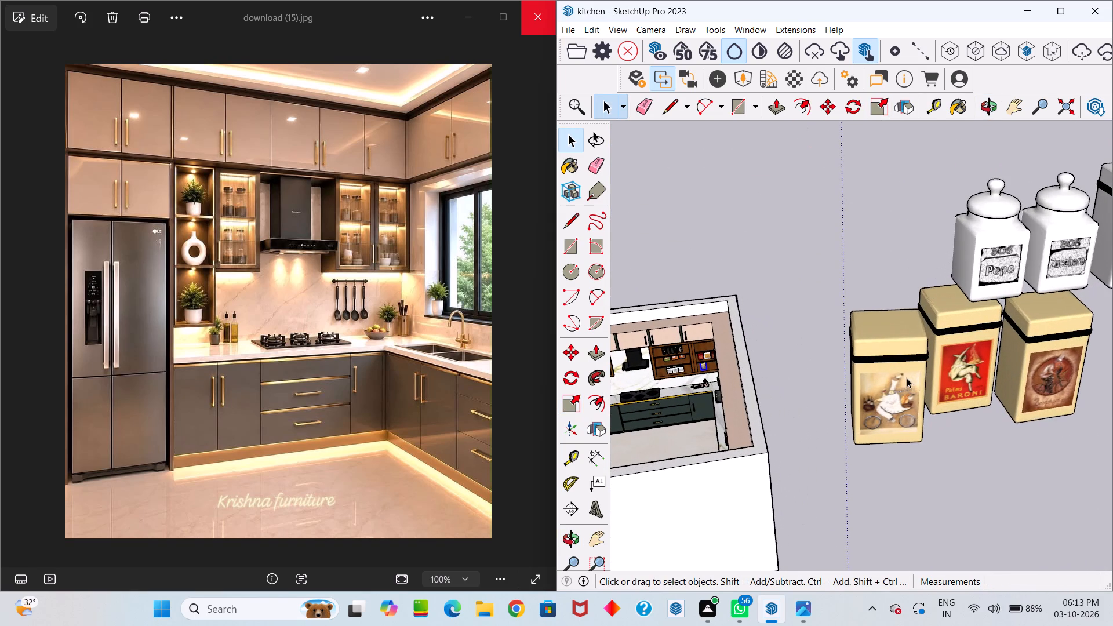
click(898, 374)
key(m)
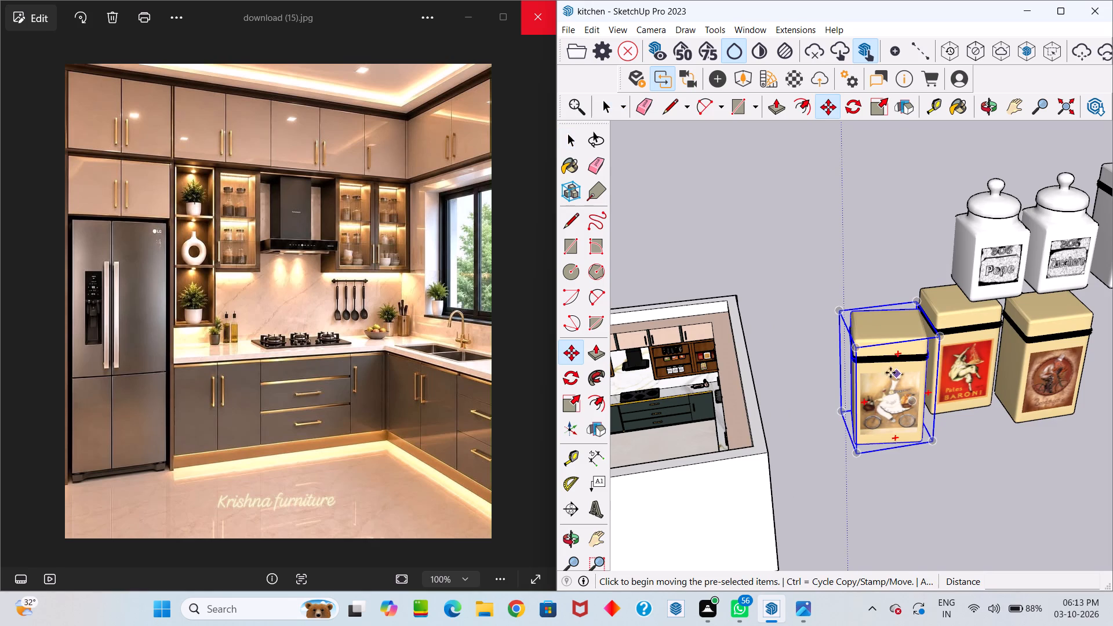
click(857, 345)
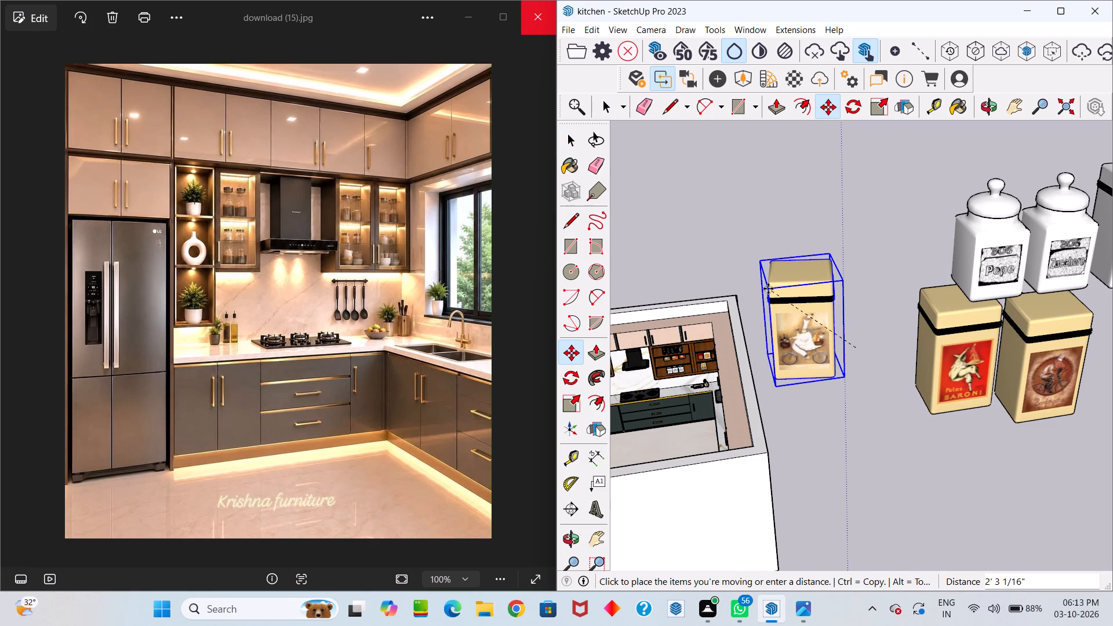
key(s)
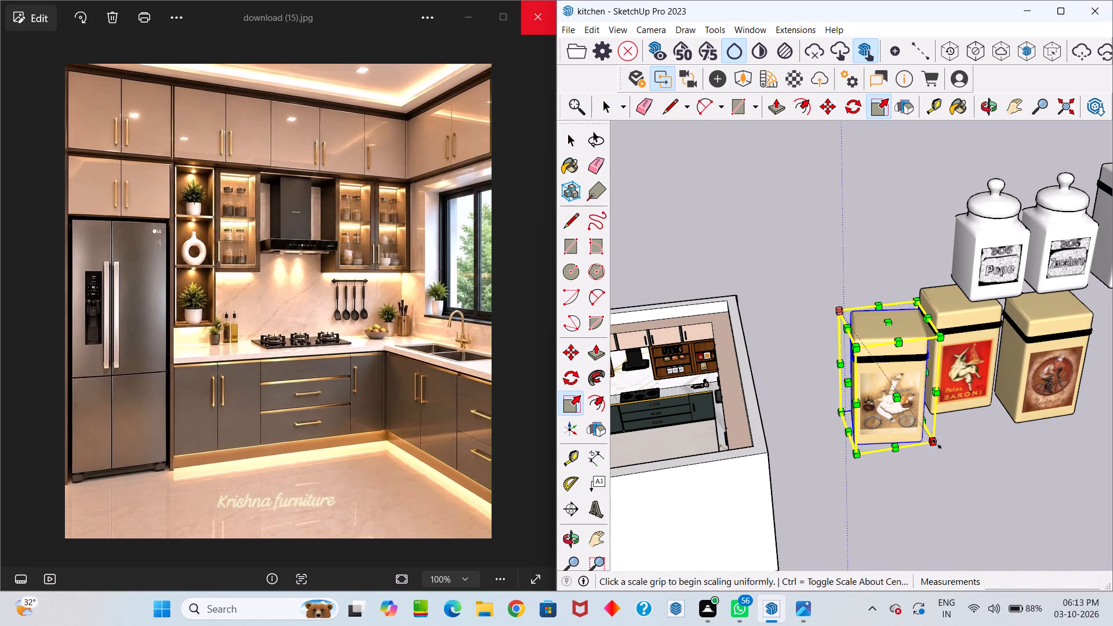
drag(937, 444, 882, 390)
key(space)
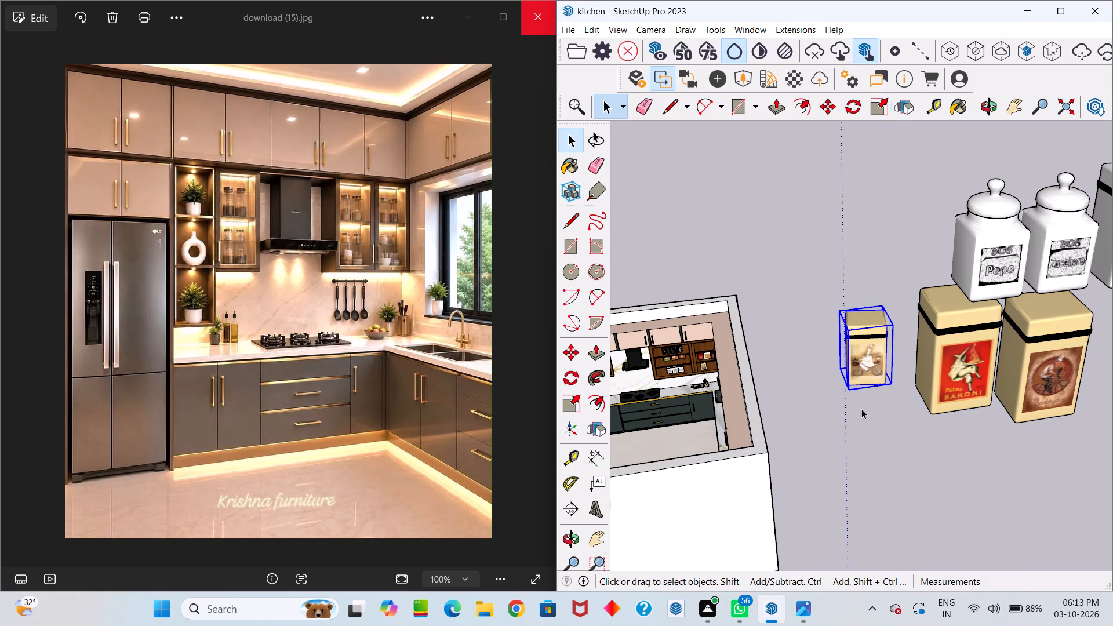
Move the reduced cream tin with the white-clad chef label onto the bottom shelf, beside the yellow chef label tin.
key(m)
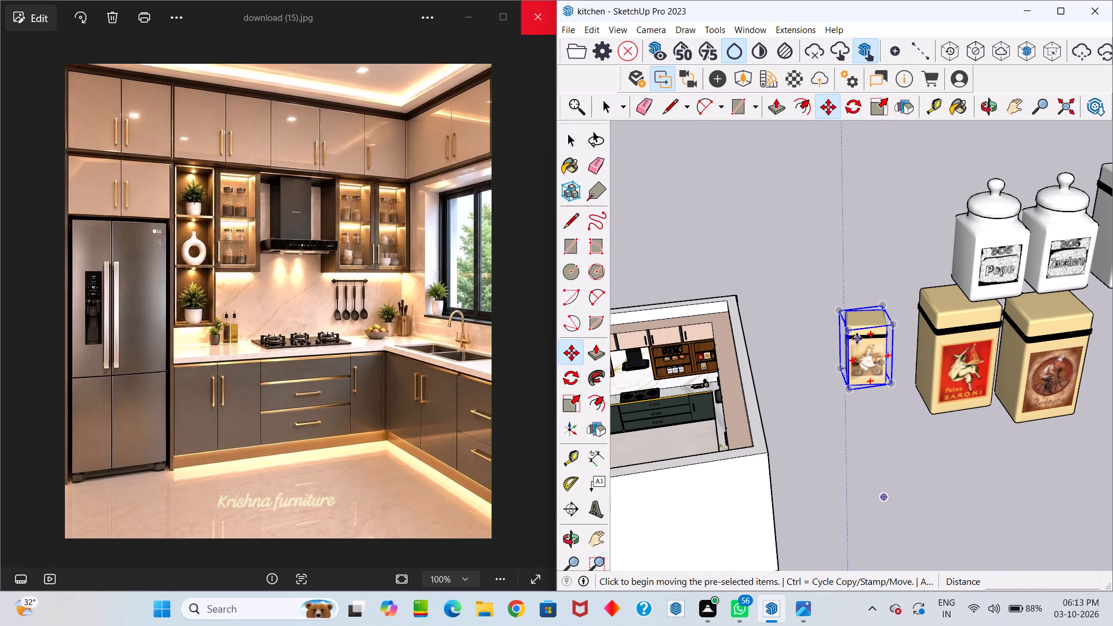
drag(845, 329, 854, 337)
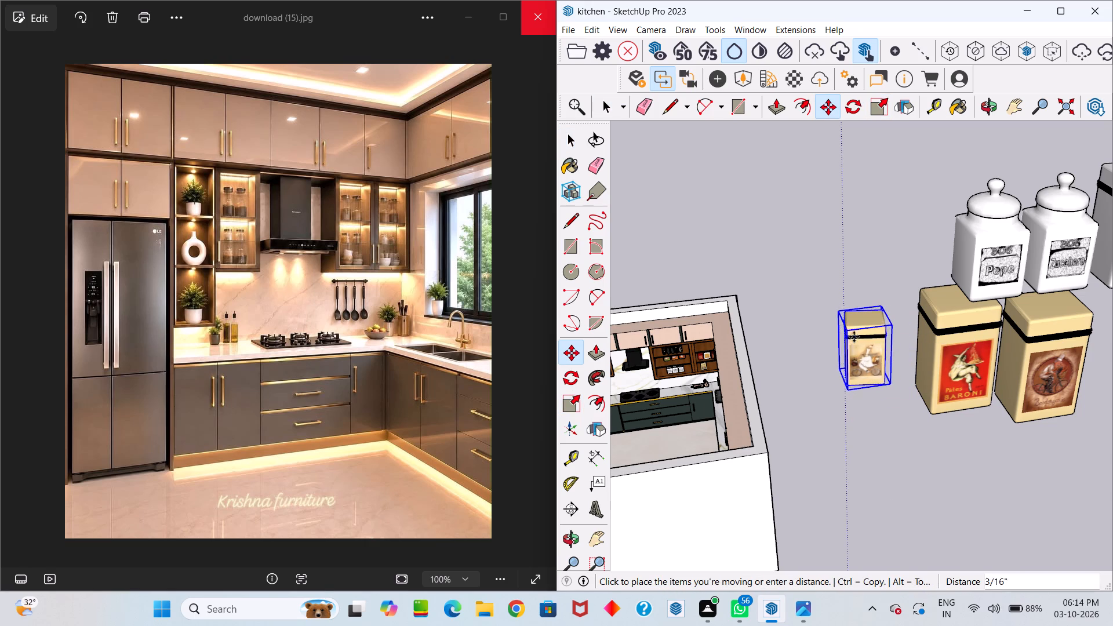
drag(854, 337, 685, 377)
scroll(685, 377, up, 7)
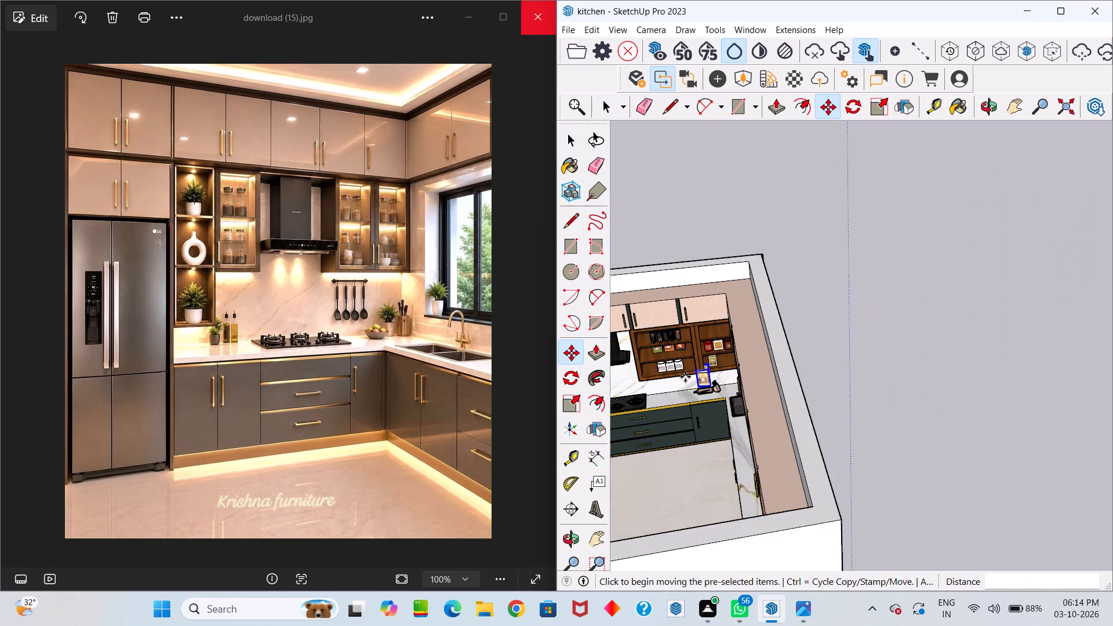
scroll(685, 377, up, 15)
scroll(726, 356, up, 13)
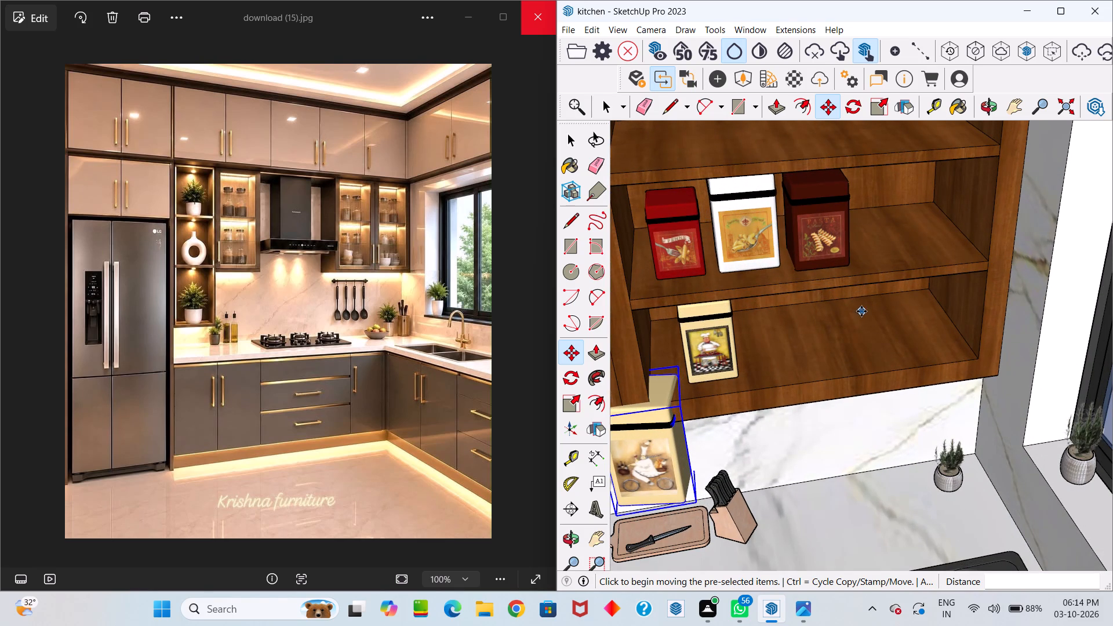
click(682, 403)
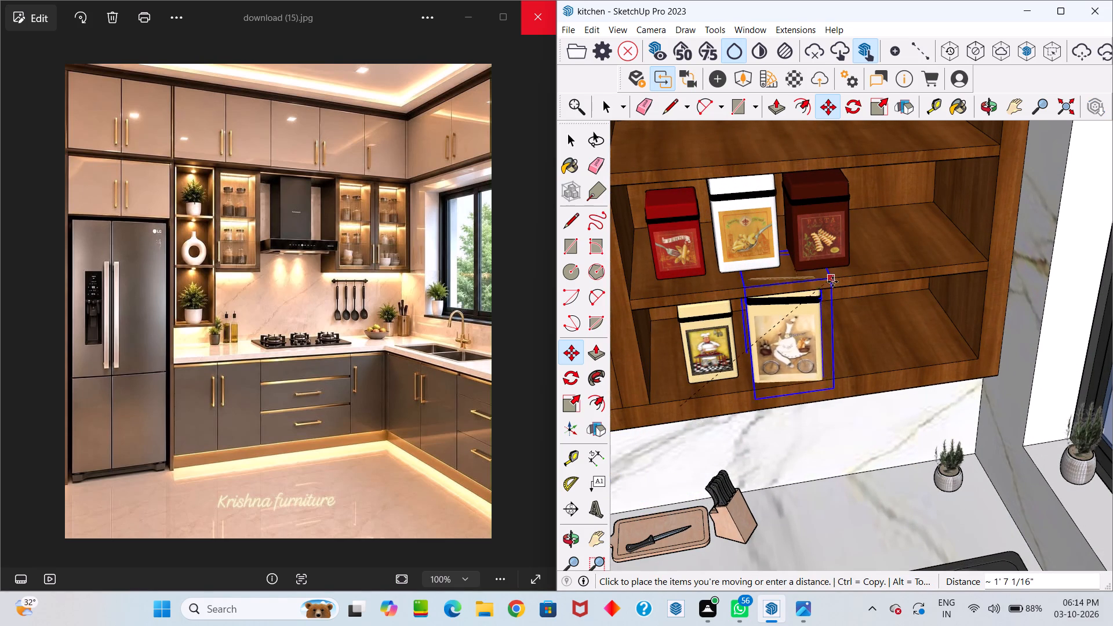
click(836, 288)
Scale the cream tin with the white-clad chef label down uniformly from its bottom corner to match its neighbour on the shelf.
key(s)
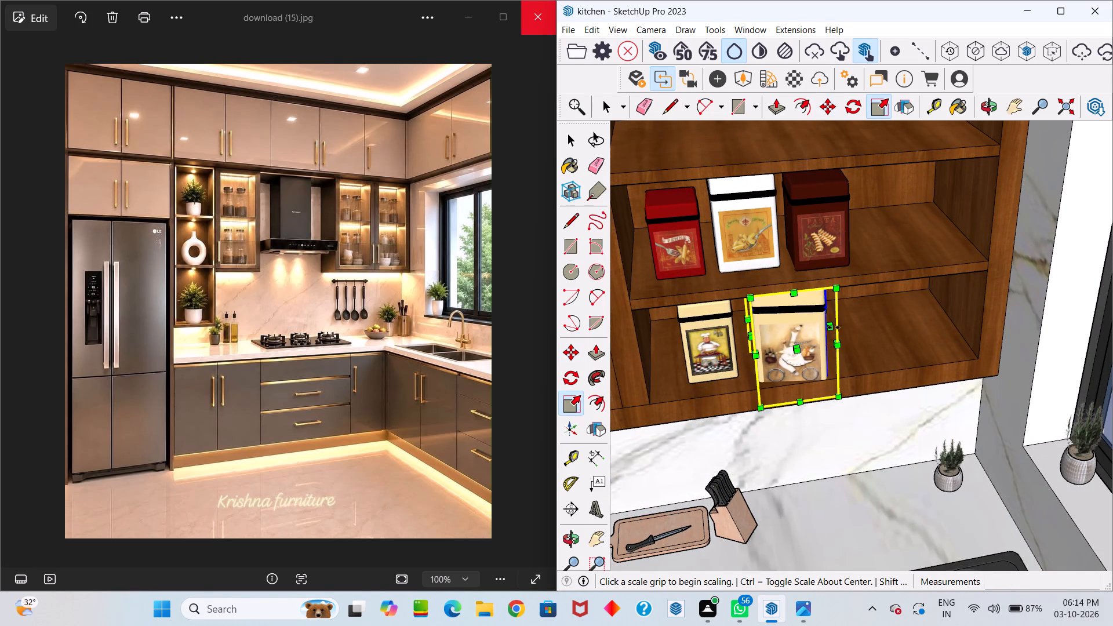
drag(757, 407, 766, 380)
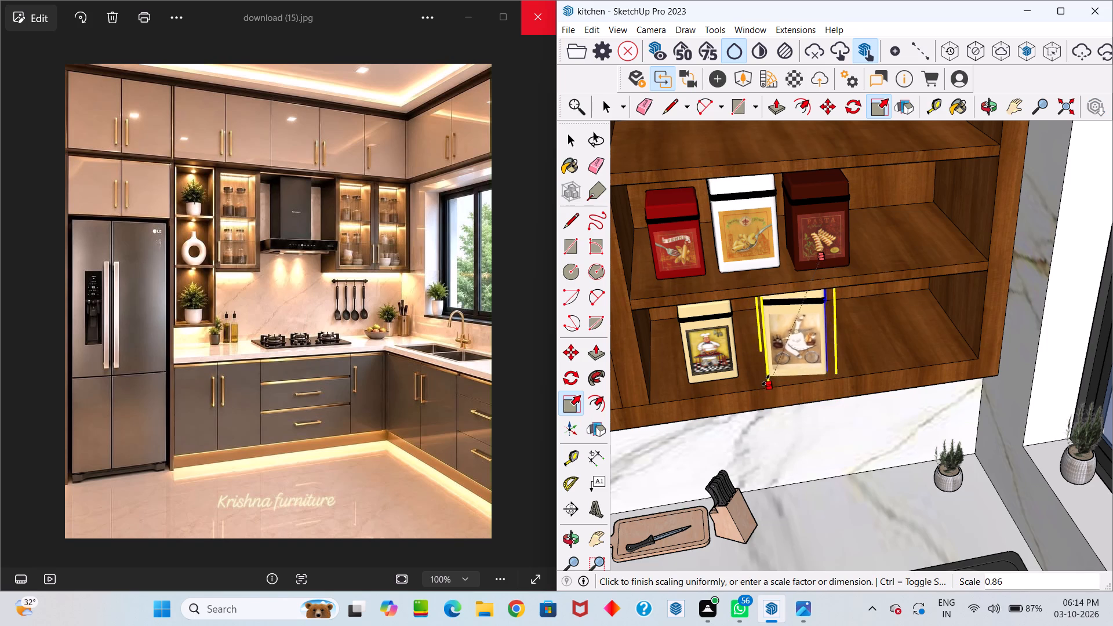
drag(766, 380, 766, 369)
key(space)
Move the white picture tin and the white lidded jar beside it together about 11' 2" towards the kitchen.
scroll(788, 356, down, 7)
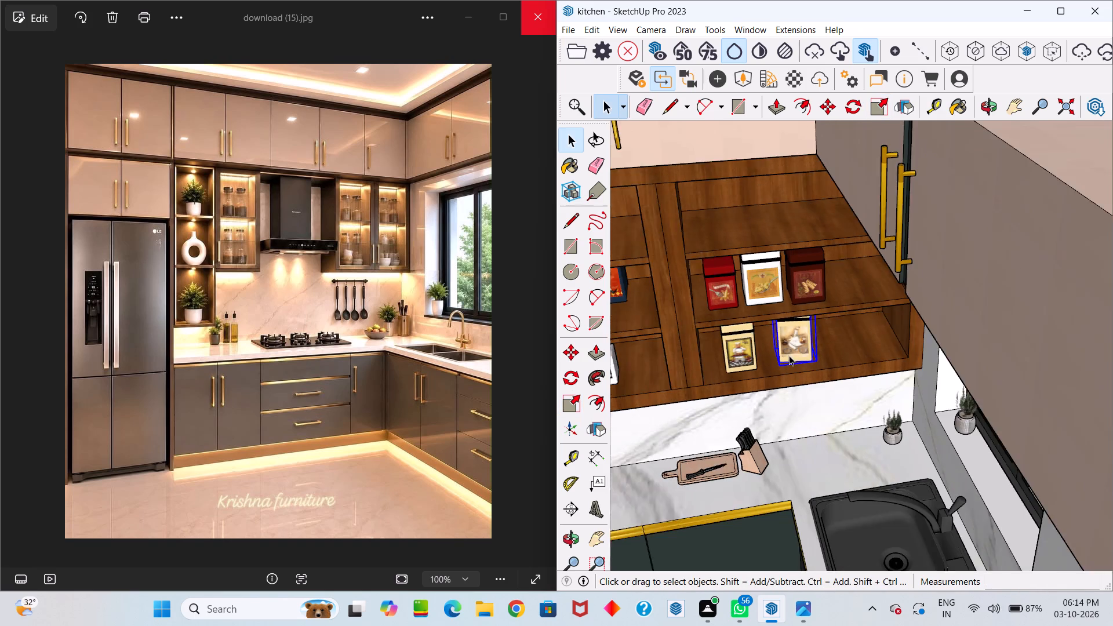
scroll(789, 355, down, 3)
middle_drag(791, 355, 760, 356)
scroll(767, 348, down, 10)
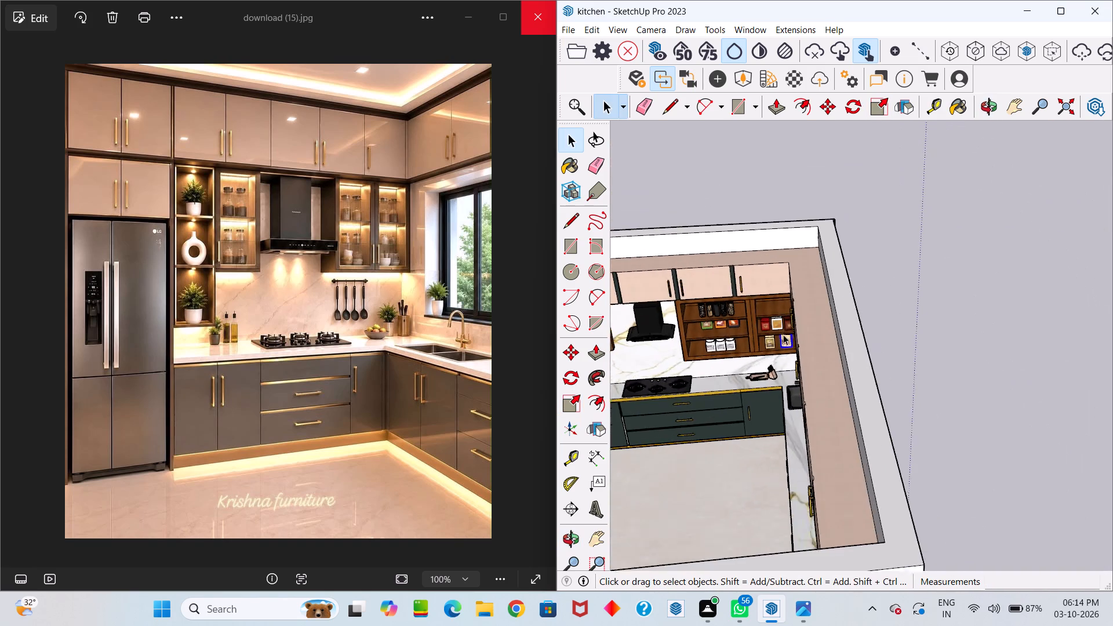
middle_drag(778, 339, 820, 299)
scroll(808, 308, down, 17)
key(space)
click(870, 310)
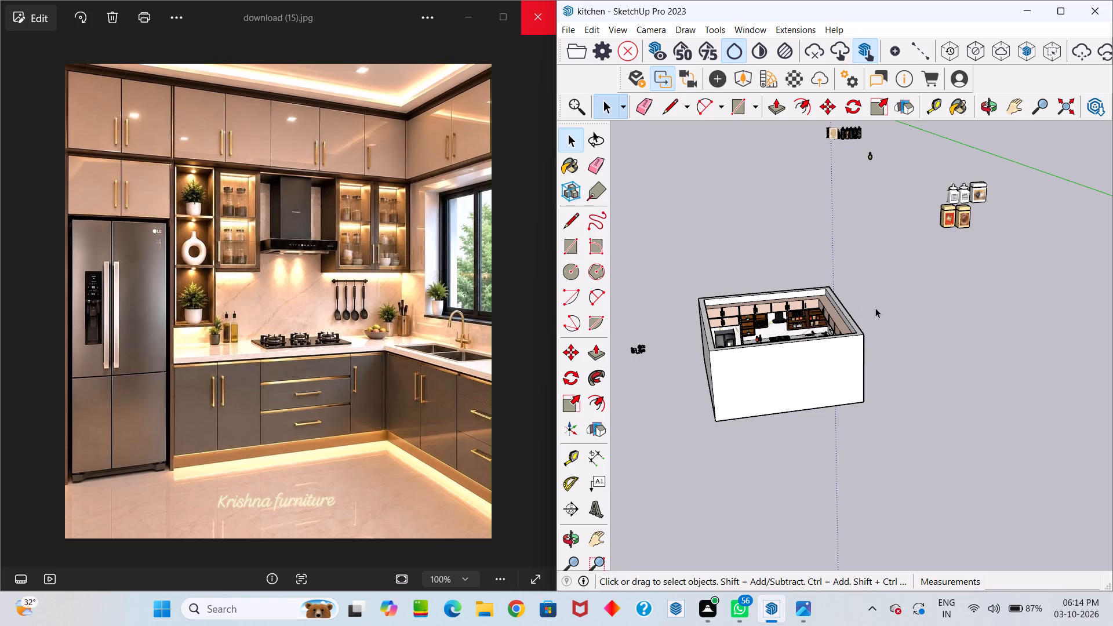
scroll(880, 299, up, 5)
scroll(889, 279, down, 4)
scroll(977, 191, up, 4)
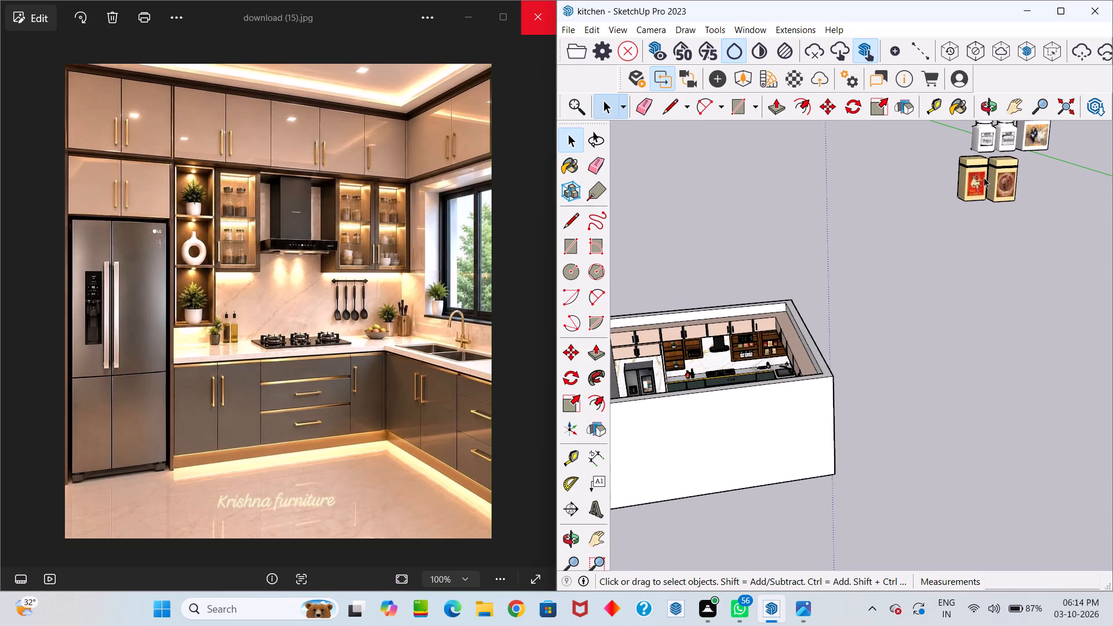
middle_drag(981, 185, 931, 230)
click(933, 228)
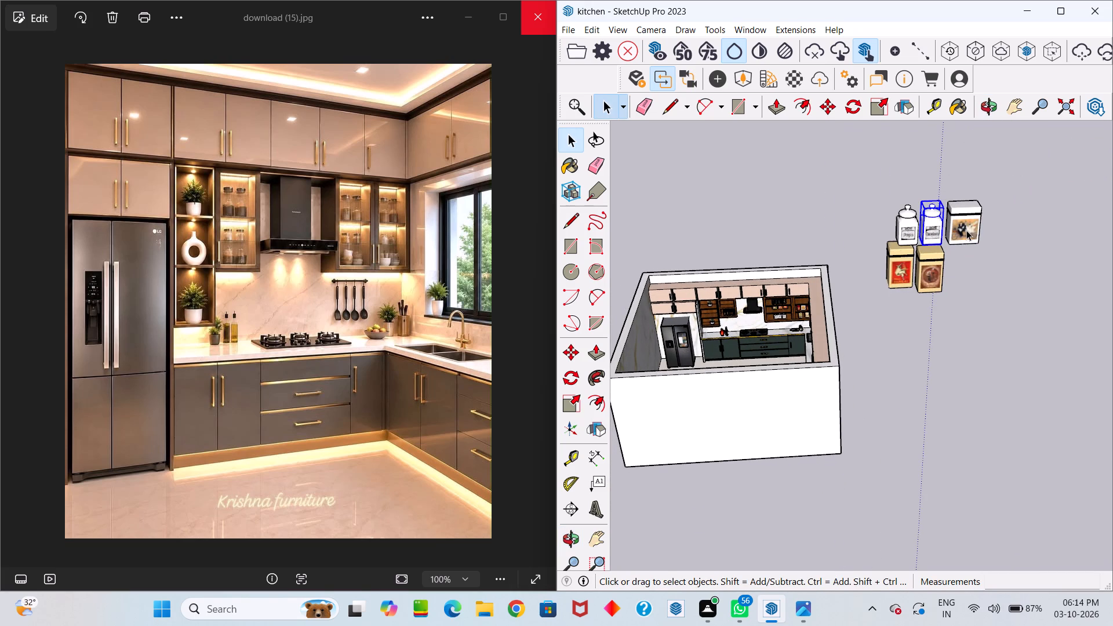
ctrl+click(980, 223)
key(m)
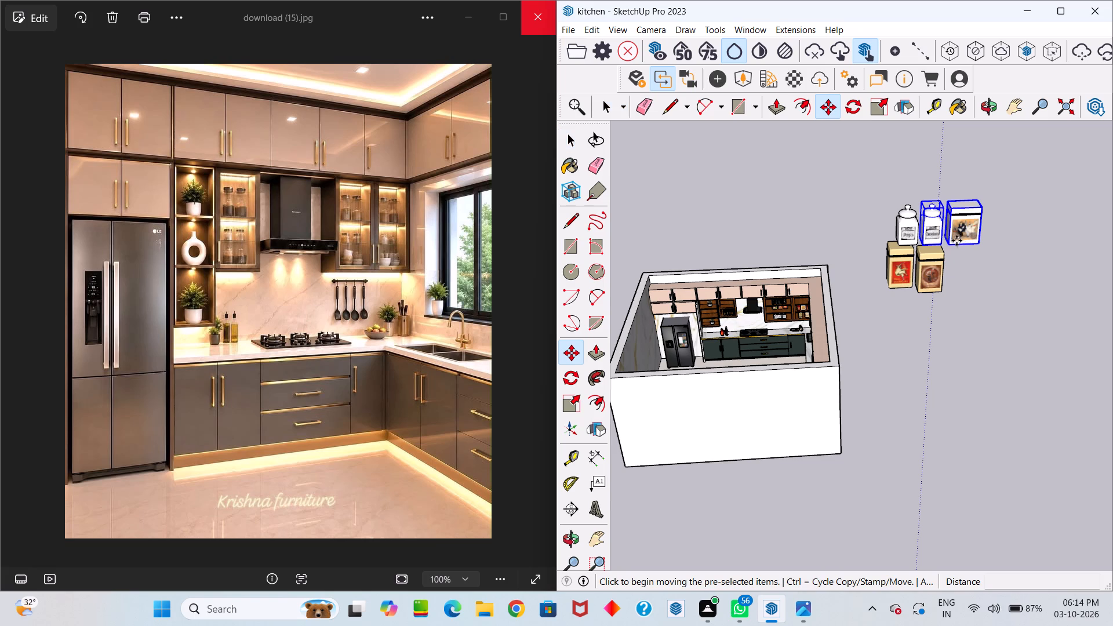
click(927, 208)
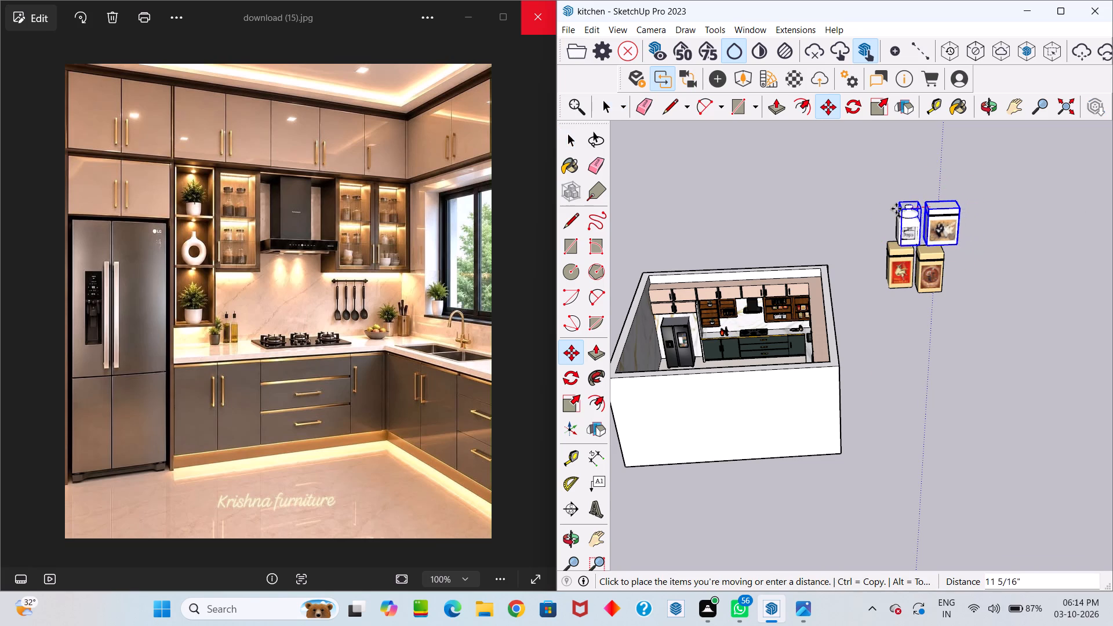
scroll(751, 329, up, 5)
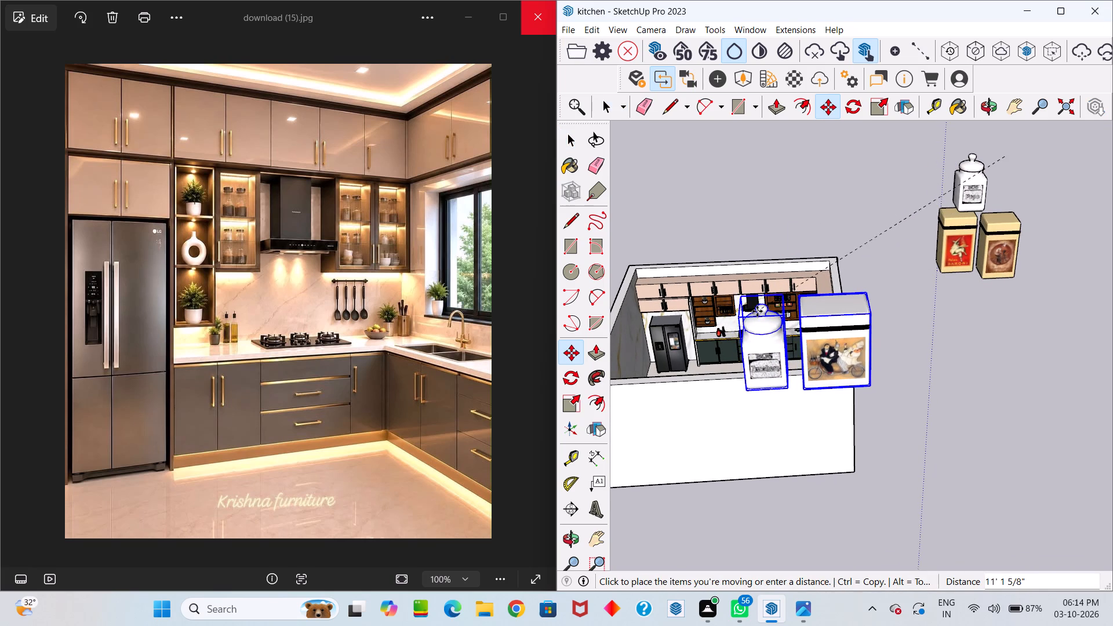
click(757, 311)
Scale the white lidded jar and white picture tin down together uniformly from their bottom corner to about 0.5.
key(s)
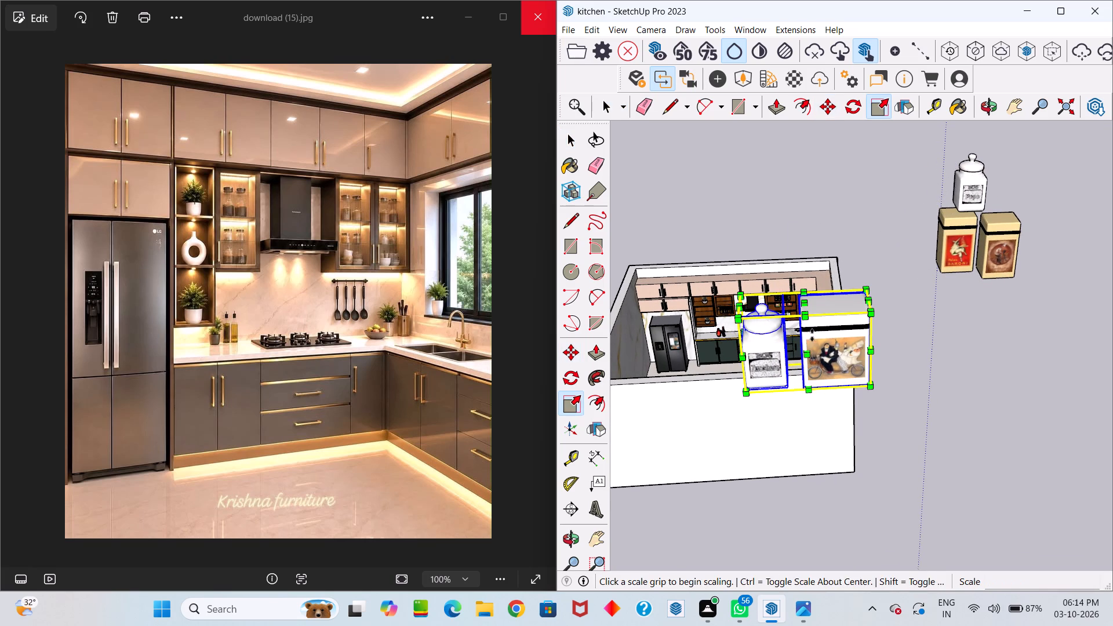
drag(872, 389, 791, 319)
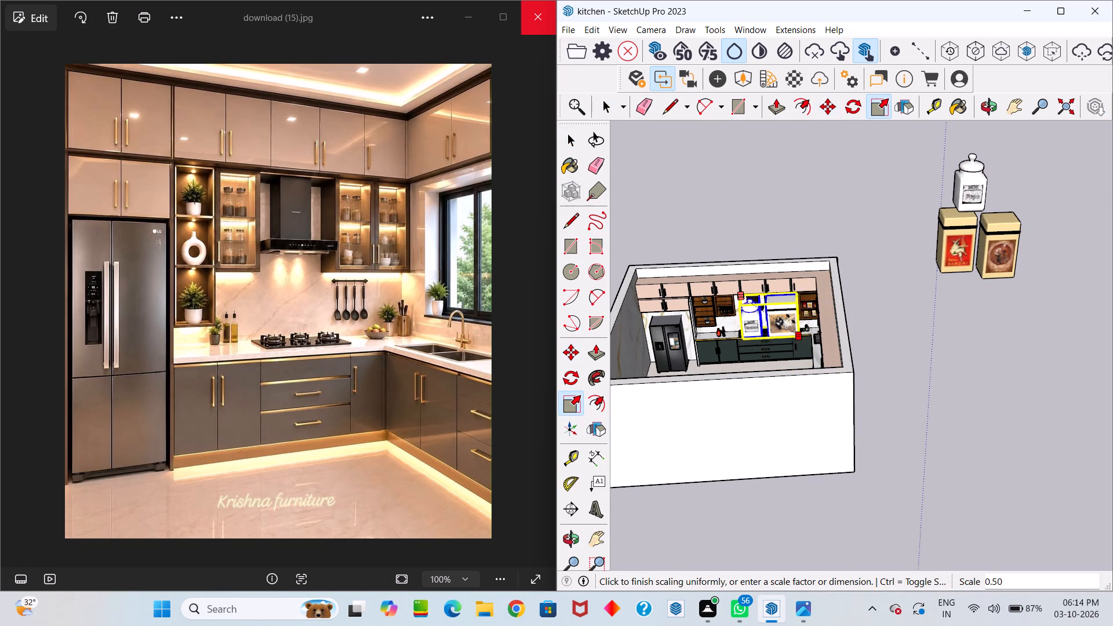
drag(791, 319, 795, 323)
scroll(794, 321, up, 4)
scroll(805, 327, down, 3)
key(space)
scroll(792, 333, up, 5)
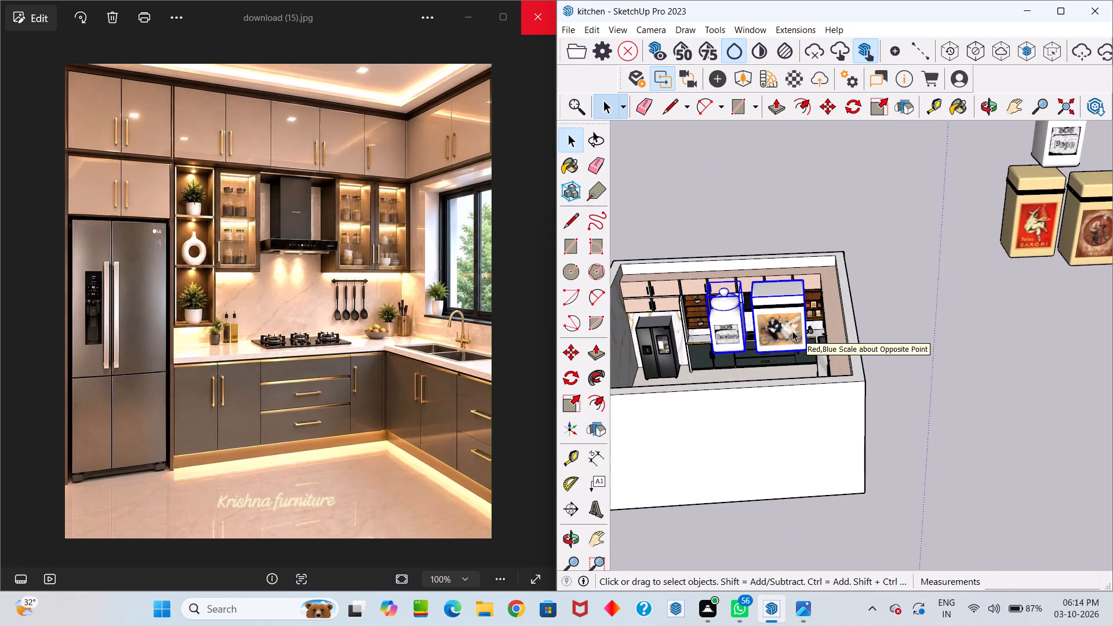
Move the white lidded jar and white picture tin together onto the top shelf of the open cabinet near the window.
key(m)
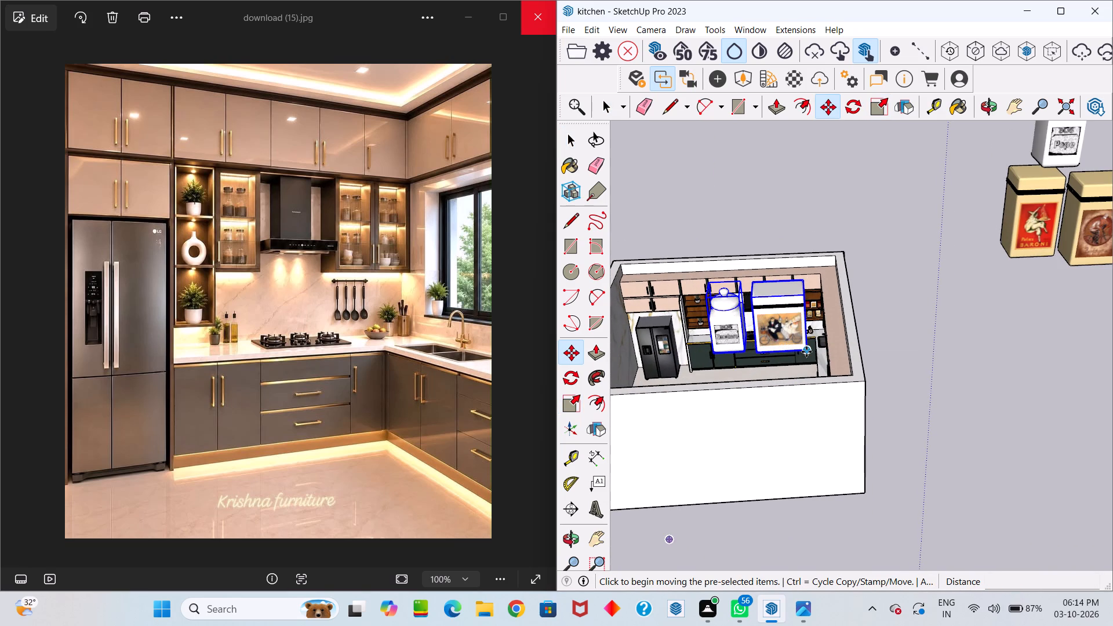
click(806, 352)
scroll(824, 329, up, 18)
scroll(823, 326, up, 7)
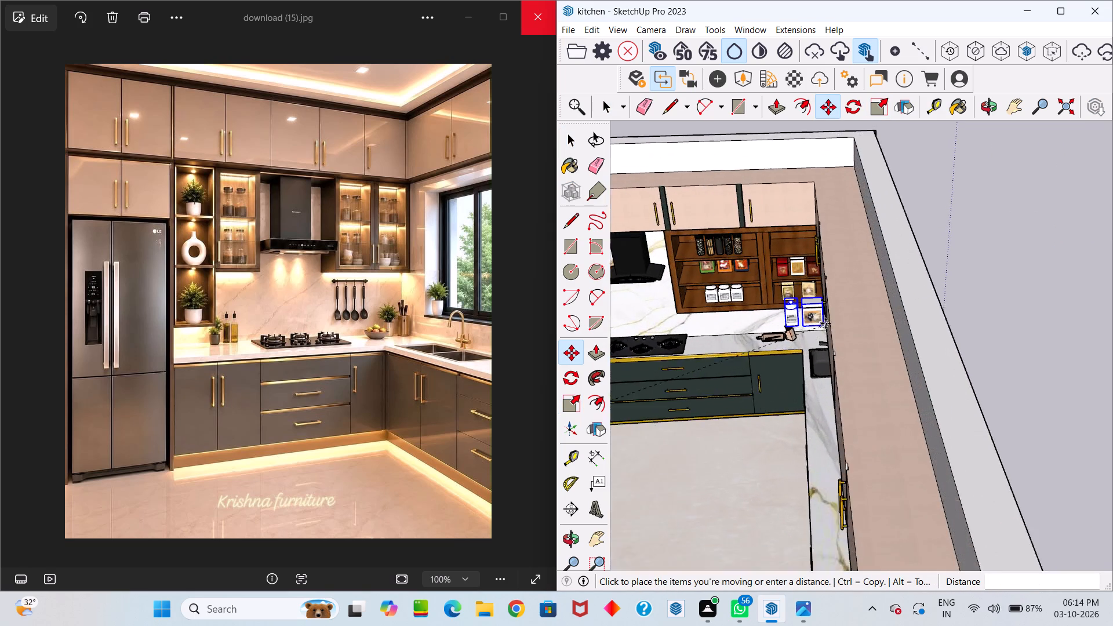
scroll(822, 316, up, 6)
scroll(811, 261, up, 7)
middle_drag(806, 222, 812, 163)
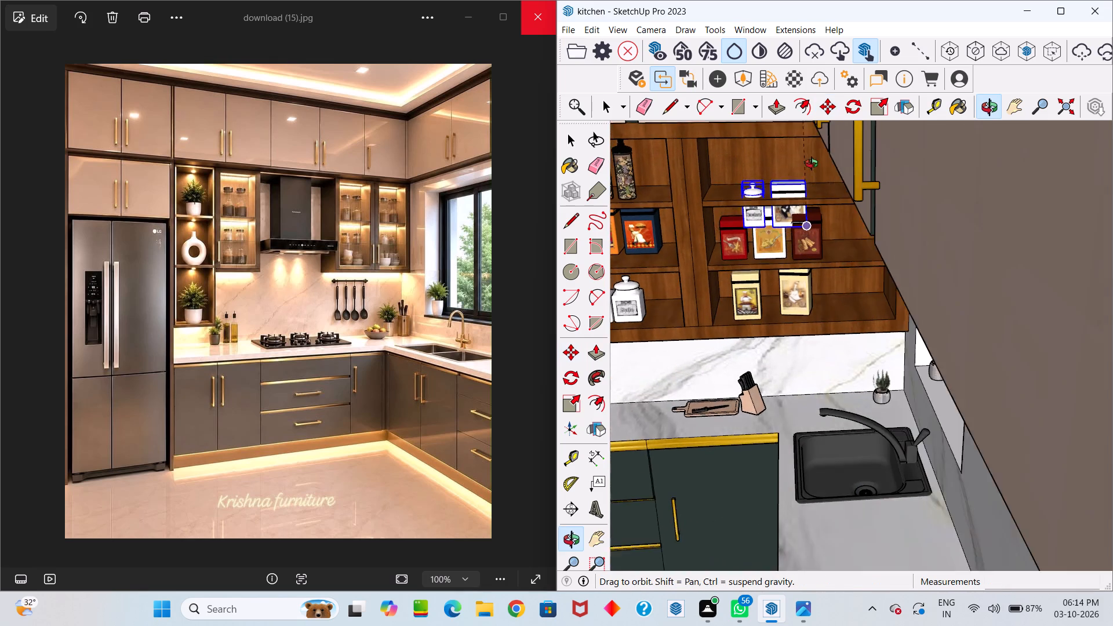
middle_drag(812, 163, 817, 121)
scroll(792, 144, up, 2)
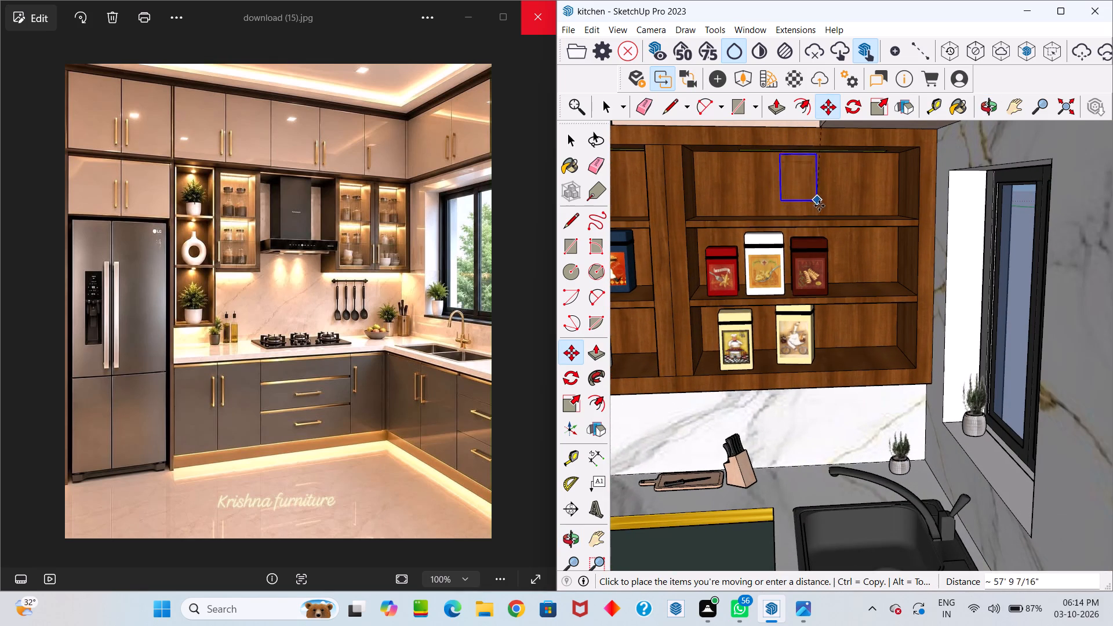
click(835, 216)
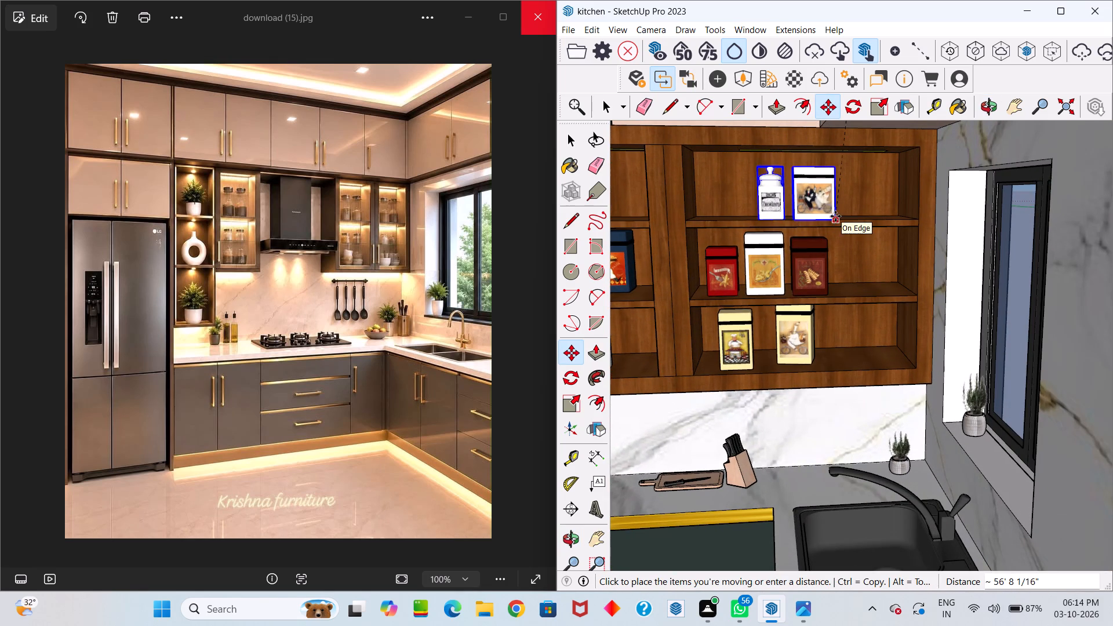
Move the white lidded jar and white picture tin about 3 9/16" along the green axis, deeper into the top shelf.
middle_drag(828, 217, 892, 347)
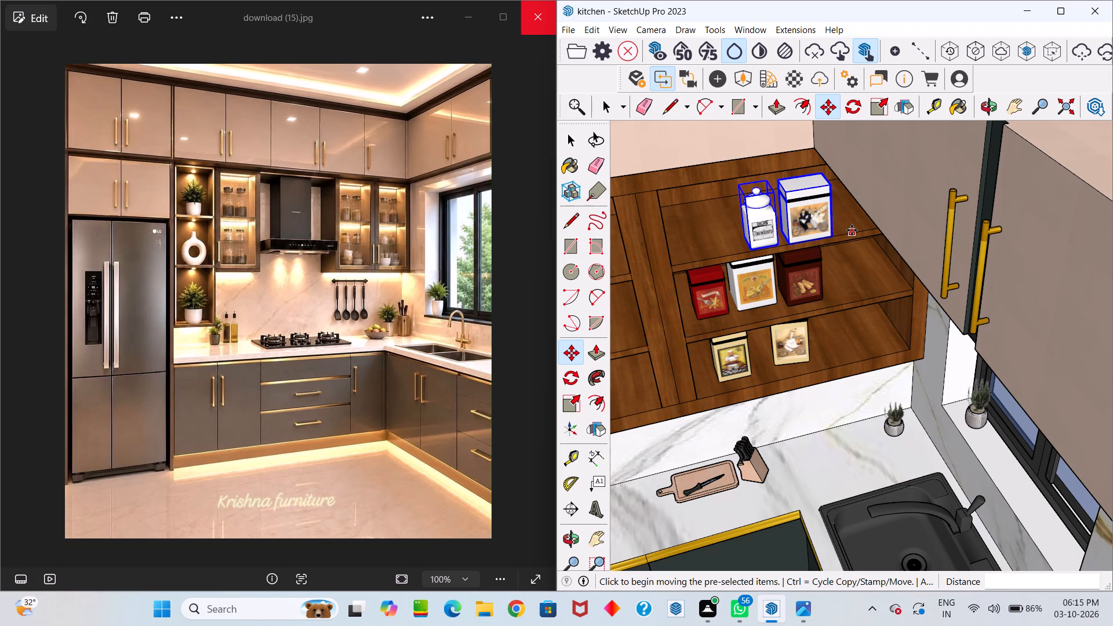
key(m)
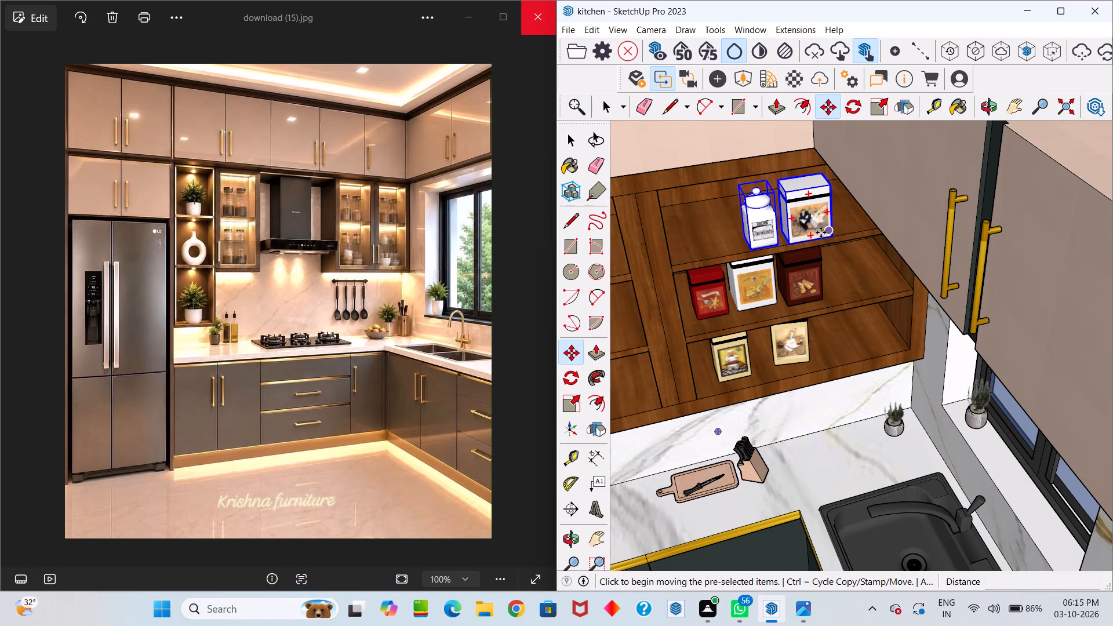
click(829, 236)
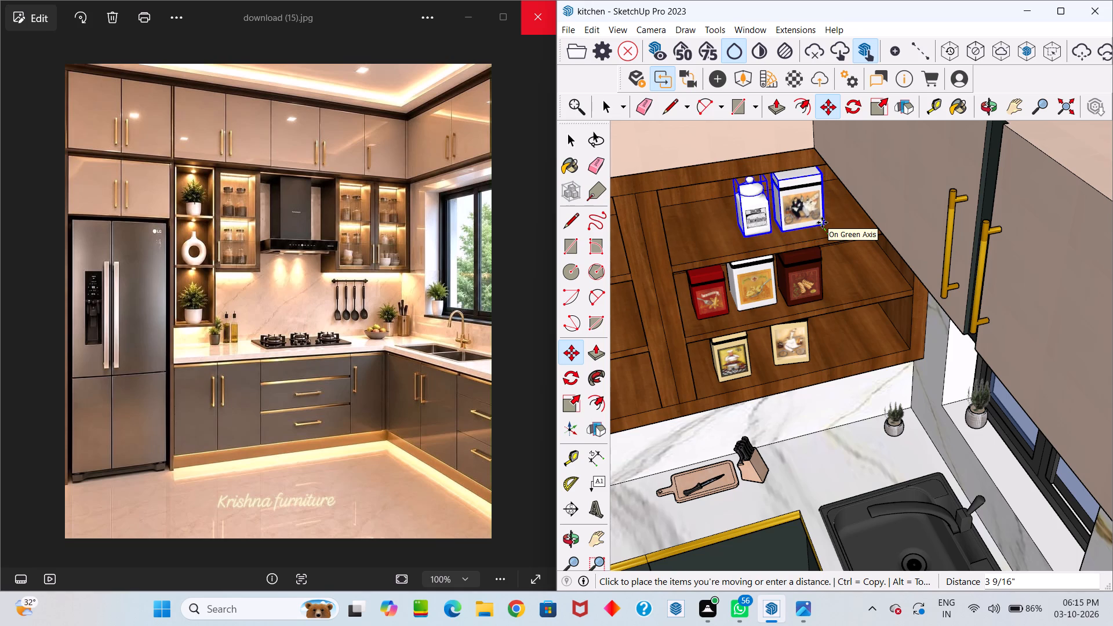
click(821, 223)
key(space)
Review the filled cabinet shelves and the whole kitchen from several angles against the reference.
scroll(819, 223, down, 11)
middle_drag(811, 238, 788, 176)
scroll(788, 176, down, 3)
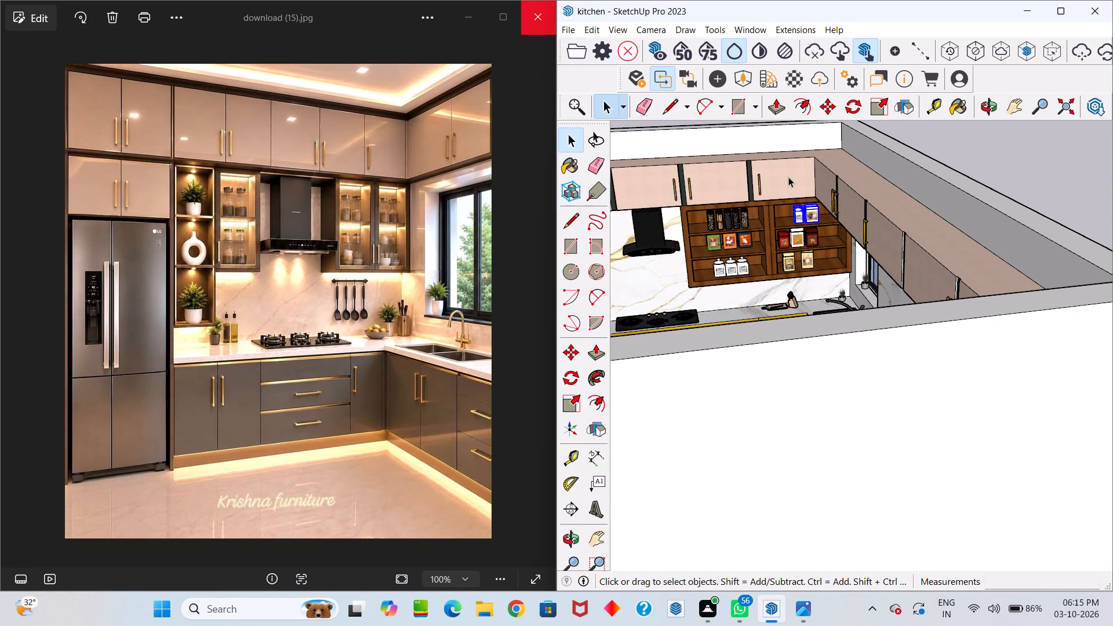
middle_drag(788, 177, 824, 233)
drag(788, 177, 824, 233)
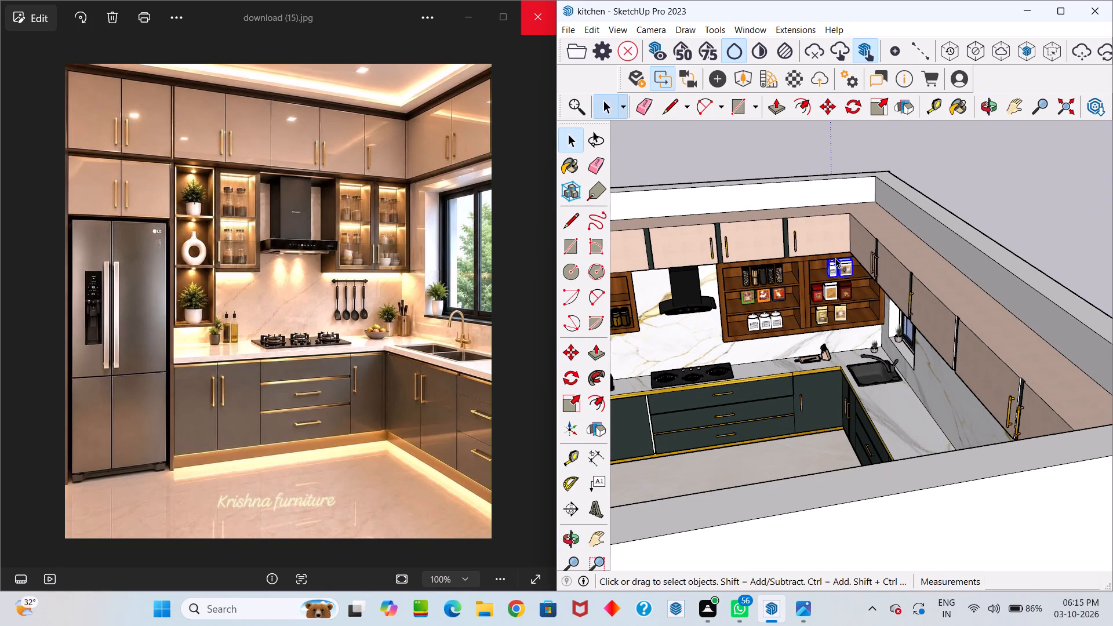
middle_drag(835, 258, 1054, 285)
drag(835, 258, 1054, 285)
middle_drag(923, 265, 912, 259)
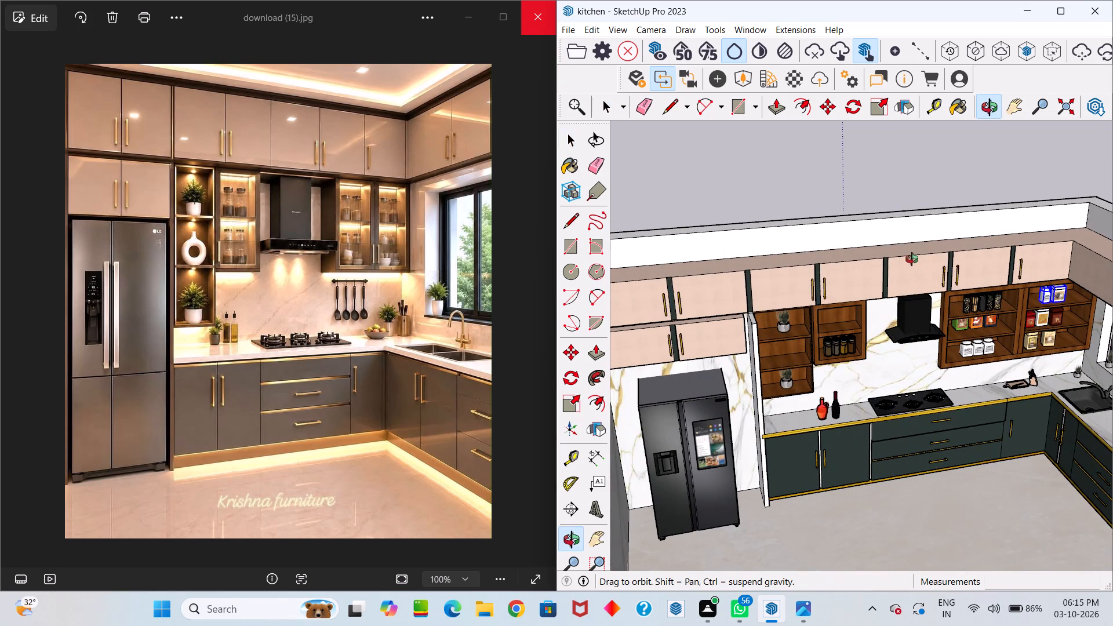
middle_drag(912, 259, 835, 232)
scroll(828, 264, down, 1)
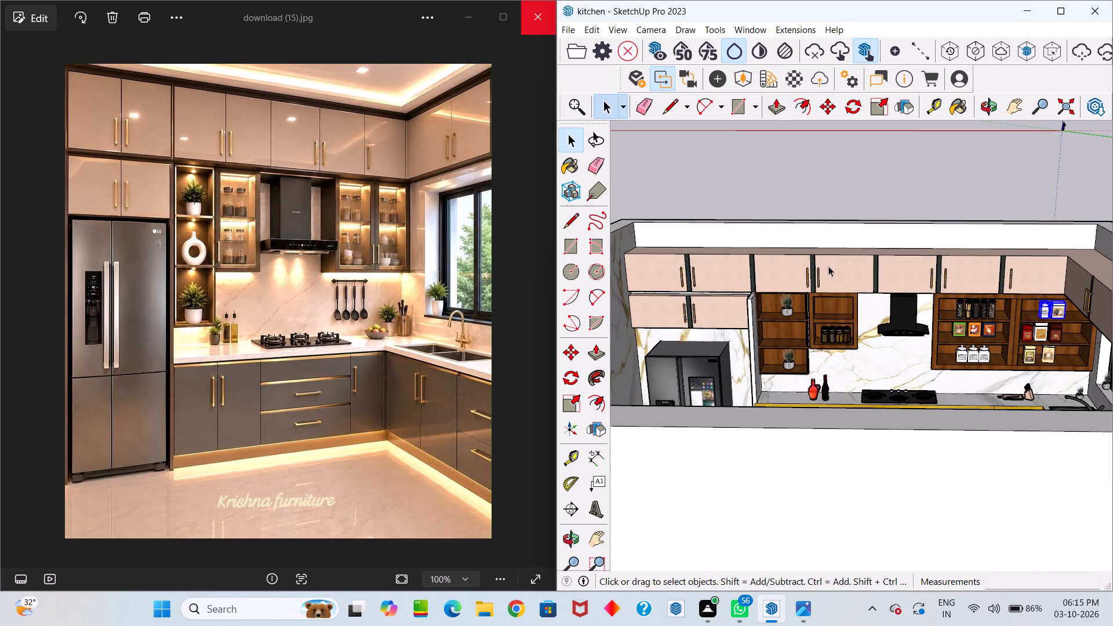
middle_drag(839, 312, 841, 344)
scroll(724, 283, down, 5)
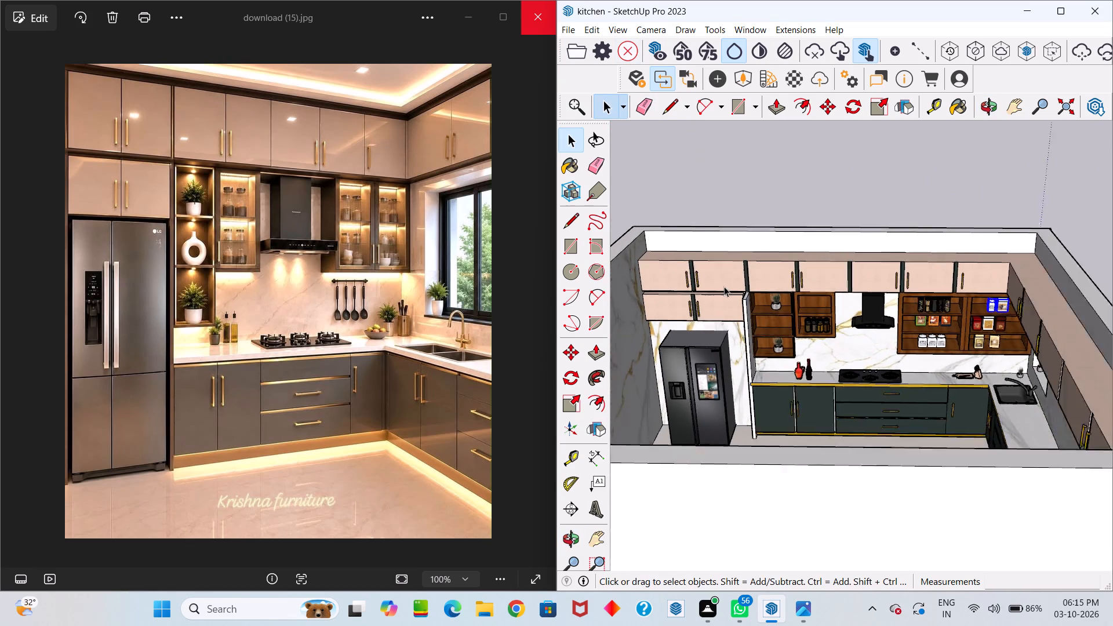
scroll(733, 267, down, 6)
middle_drag(824, 183, 793, 281)
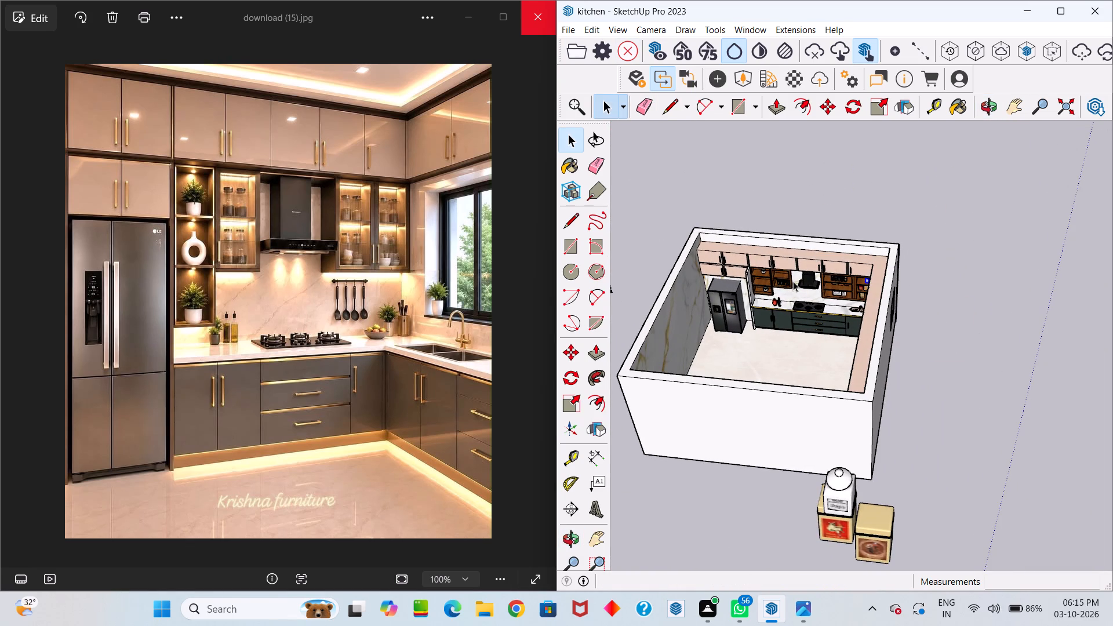
middle_drag(793, 281, 888, 278)
scroll(888, 278, down, 5)
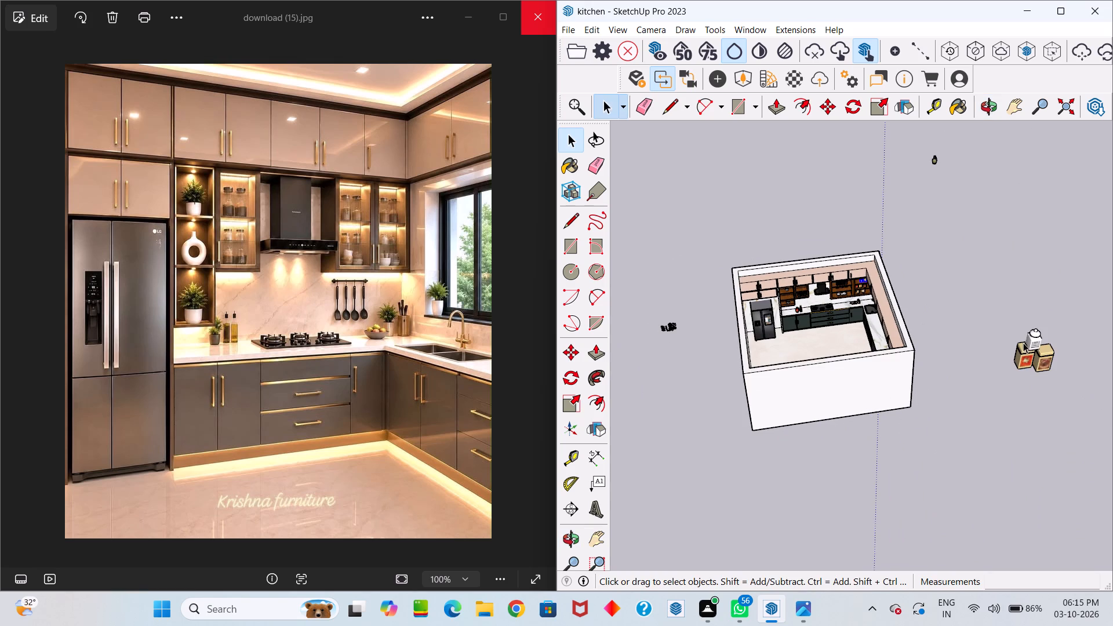
Examine the remaining accessories outside the room, including the lidded jars, tins, spice rack, picture frame and bottles.
scroll(1046, 359, up, 15)
middle_drag(1010, 305, 999, 275)
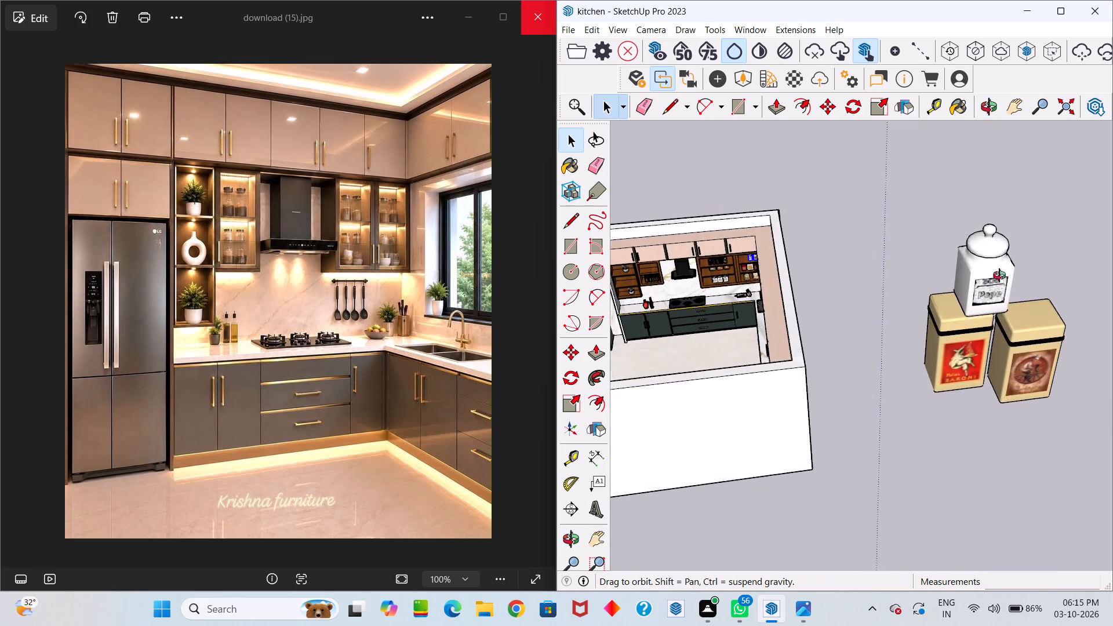
middle_drag(999, 275, 975, 196)
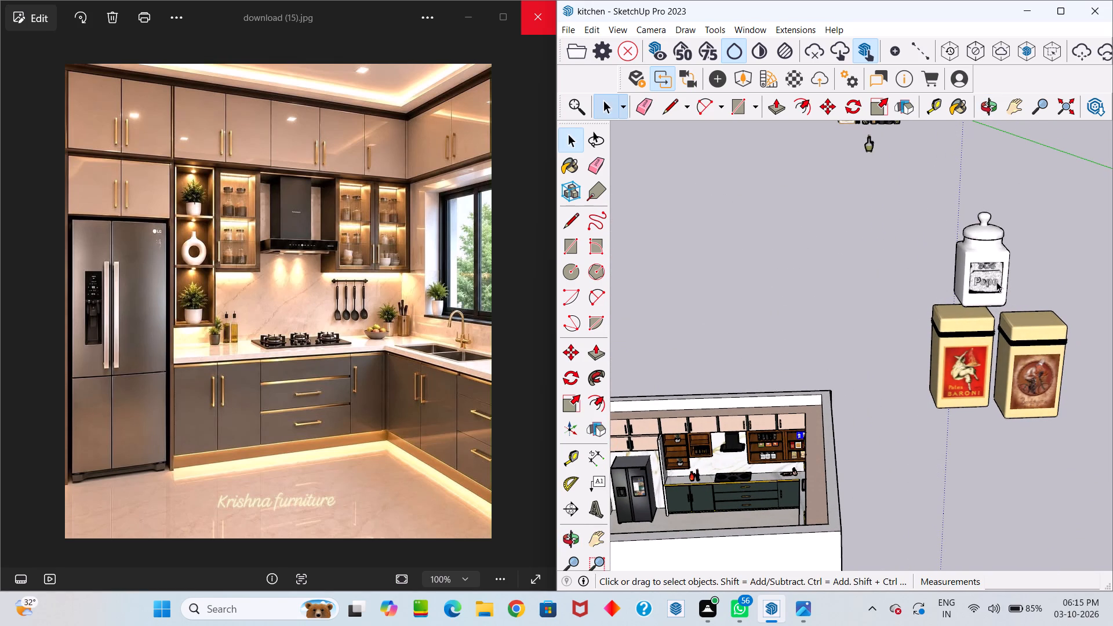
scroll(755, 435, up, 4)
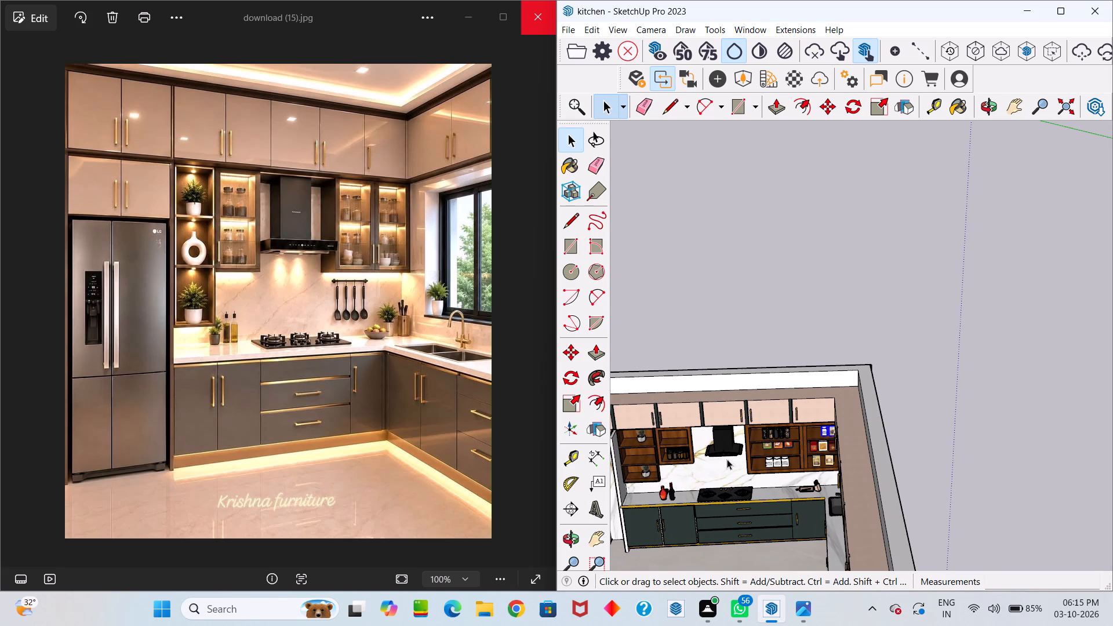
middle_drag(718, 457, 756, 432)
drag(712, 457, 756, 432)
scroll(757, 424, down, 8)
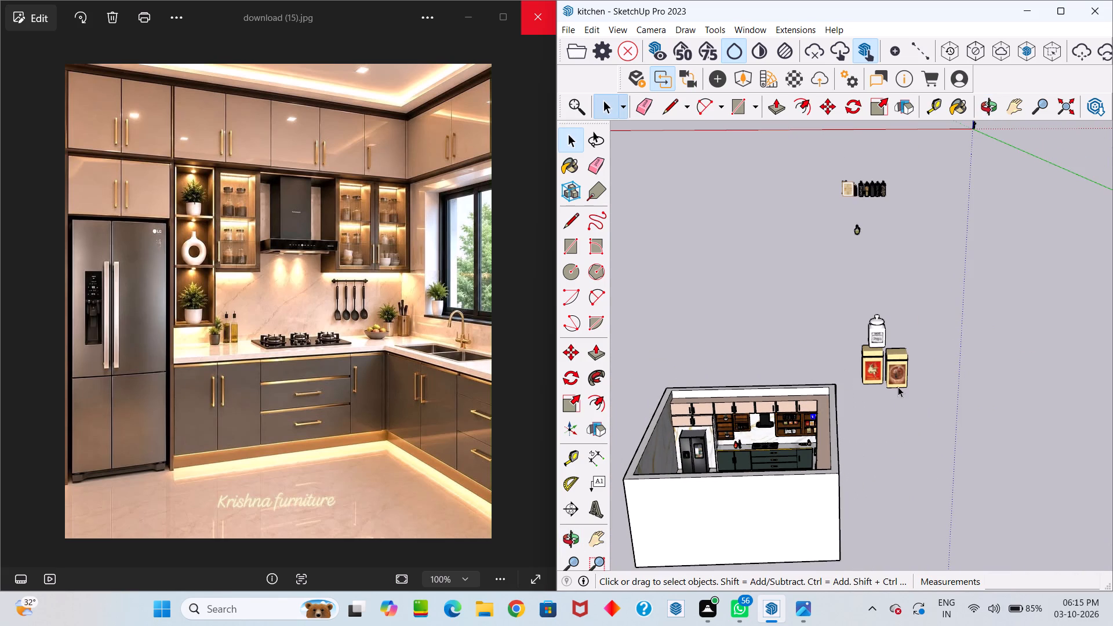
scroll(874, 214, up, 5)
middle_drag(865, 155, 886, 212)
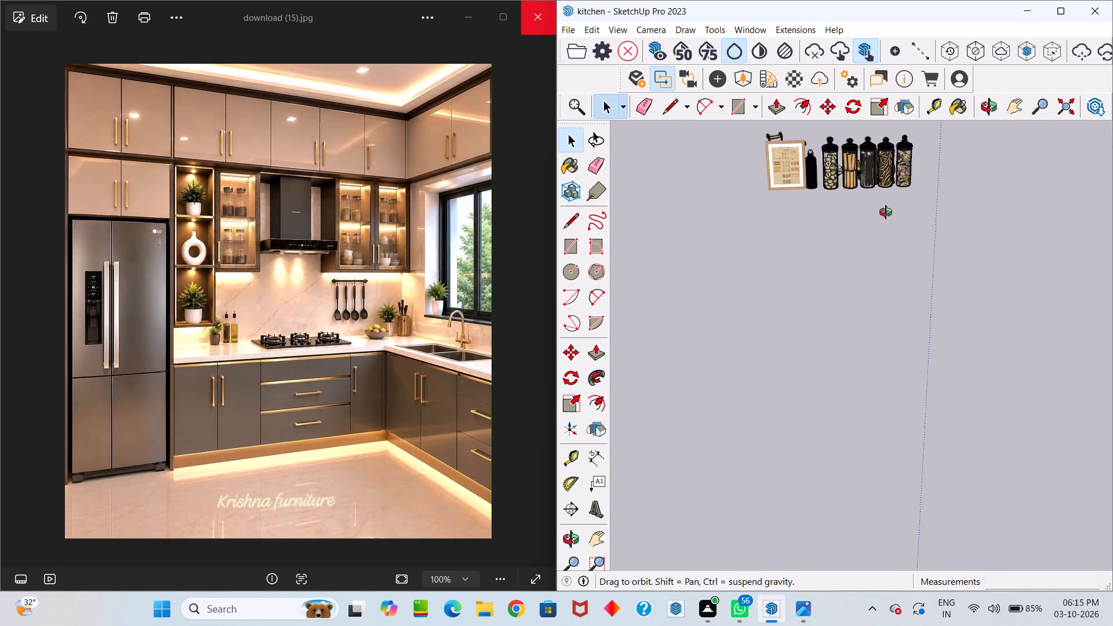
middle_drag(886, 212, 887, 228)
scroll(818, 128, up, 5)
scroll(802, 161, down, 3)
scroll(790, 223, down, 4)
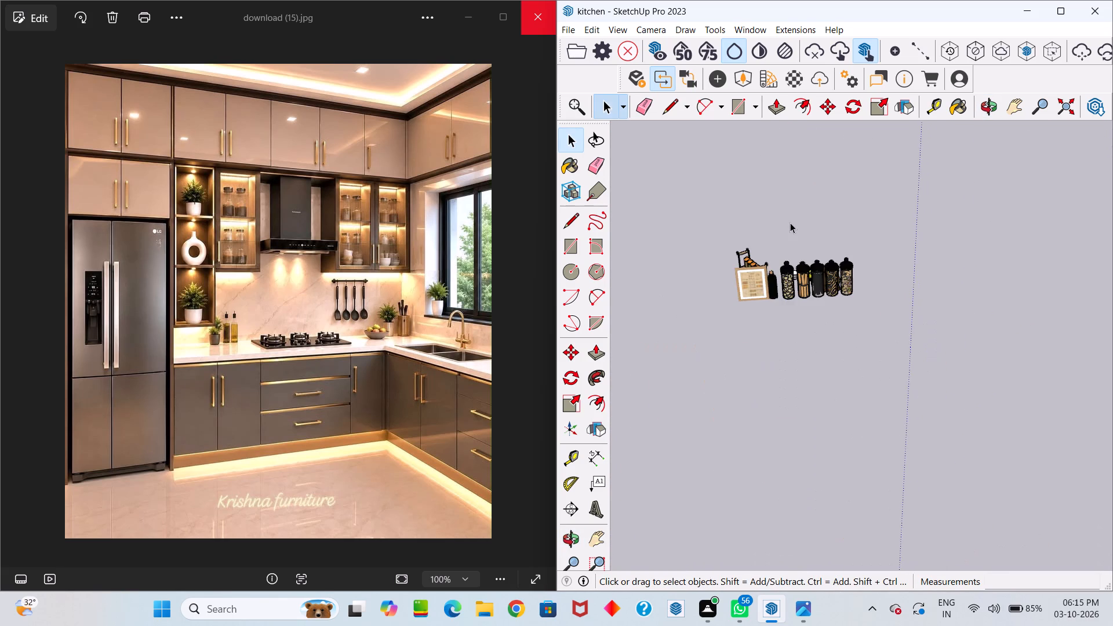
middle_drag(781, 265, 831, 377)
scroll(751, 313, up, 13)
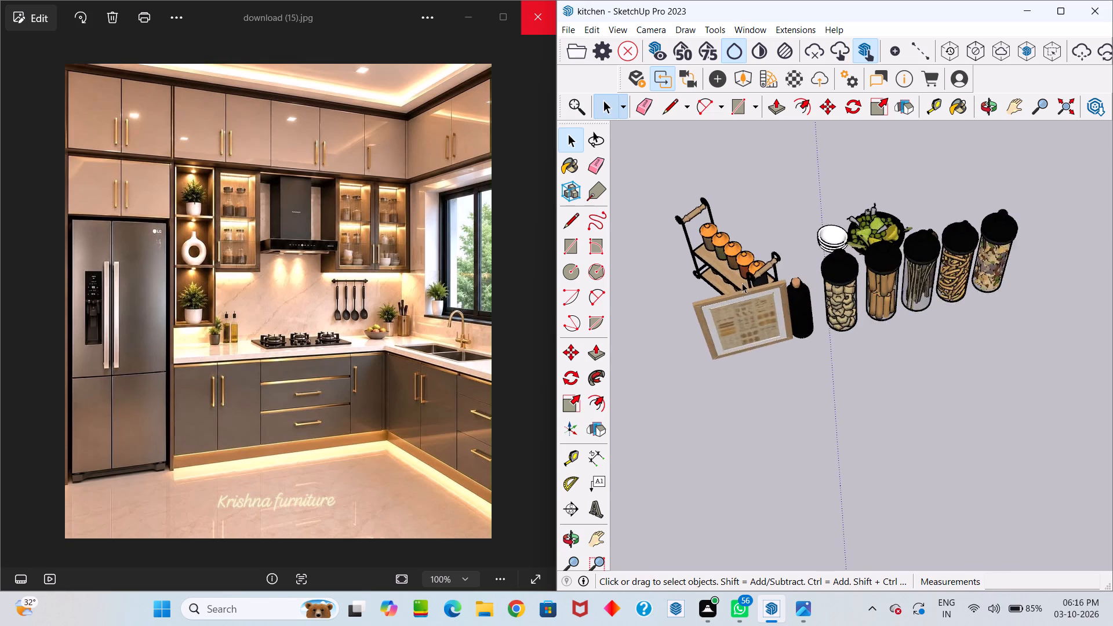
scroll(742, 283, up, 4)
click(739, 266)
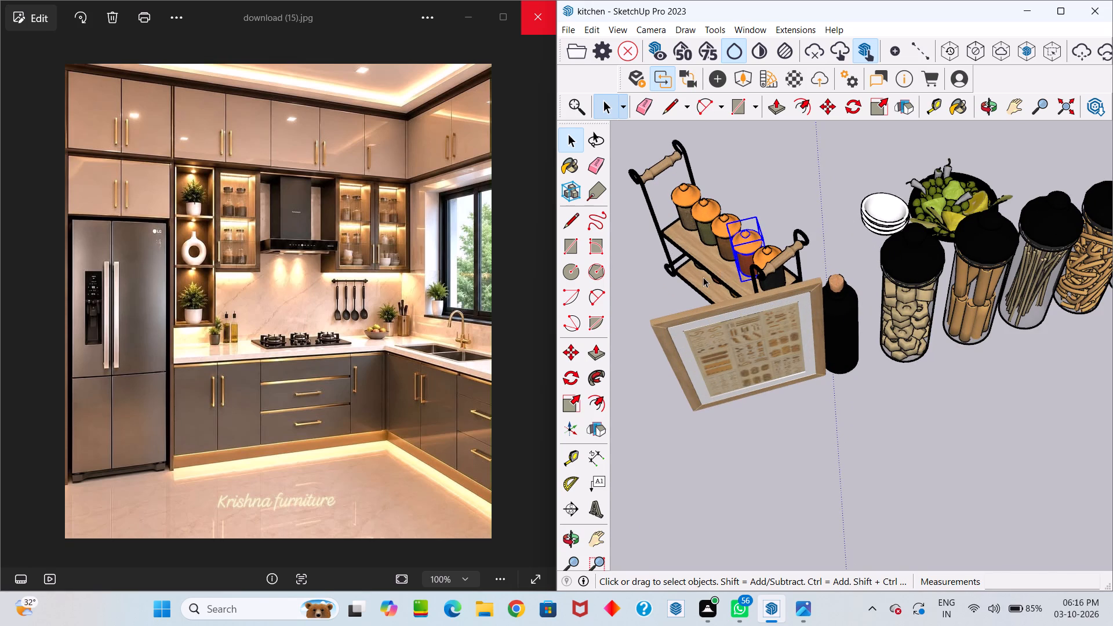
middle_drag(703, 277, 765, 249)
scroll(640, 236, down, 5)
scroll(701, 232, up, 4)
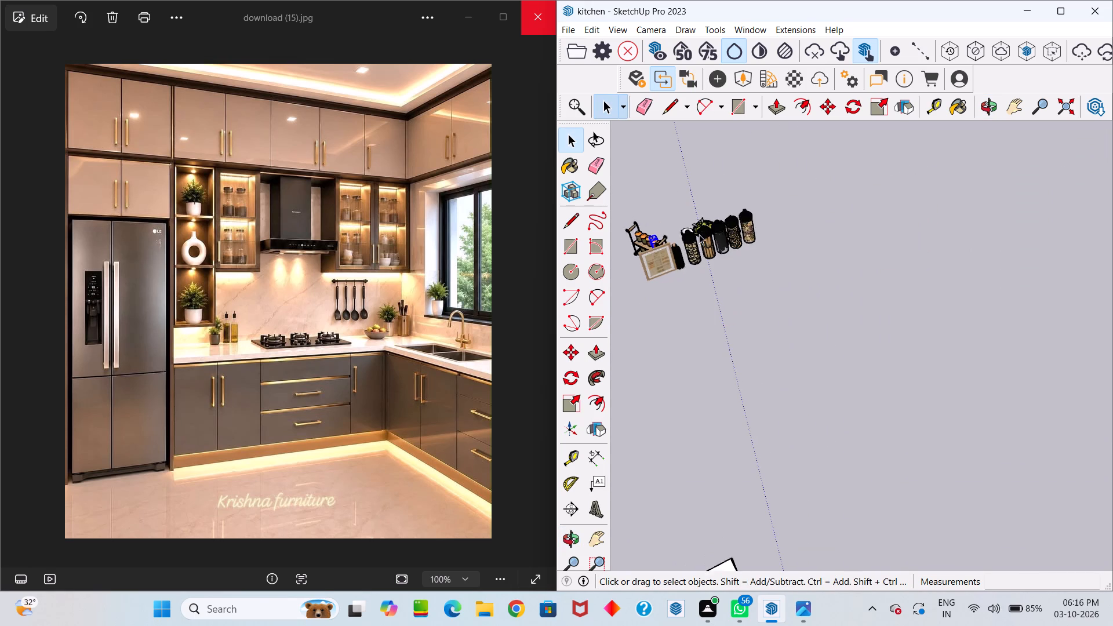
Move the black bottle beside the picture frame about 21' 4" towards the kitchen.
scroll(699, 234, up, 6)
click(651, 278)
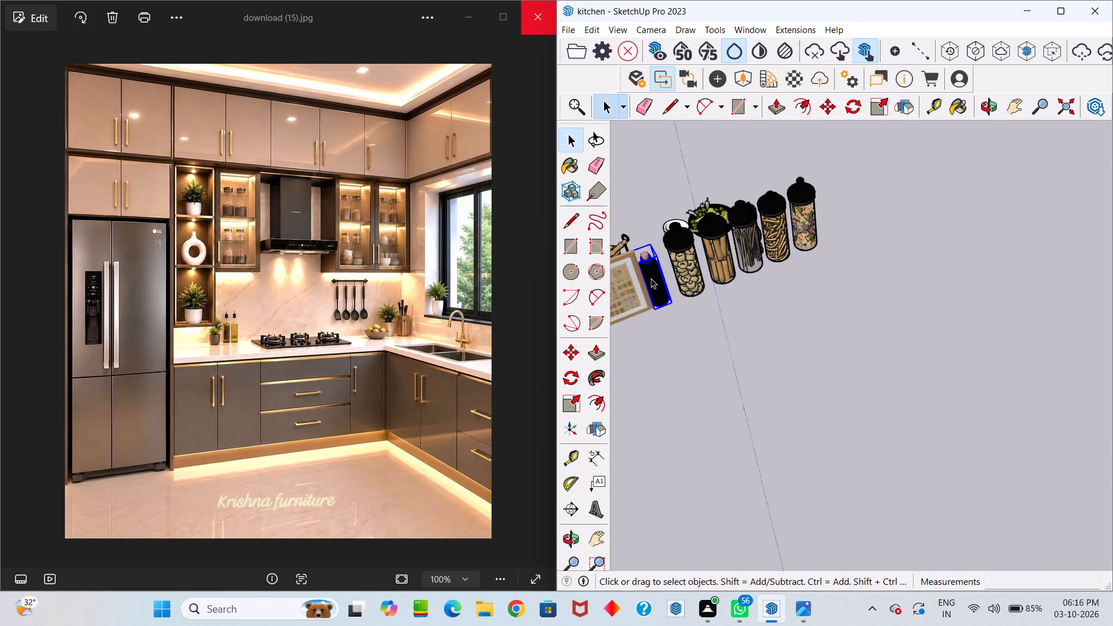
key(m)
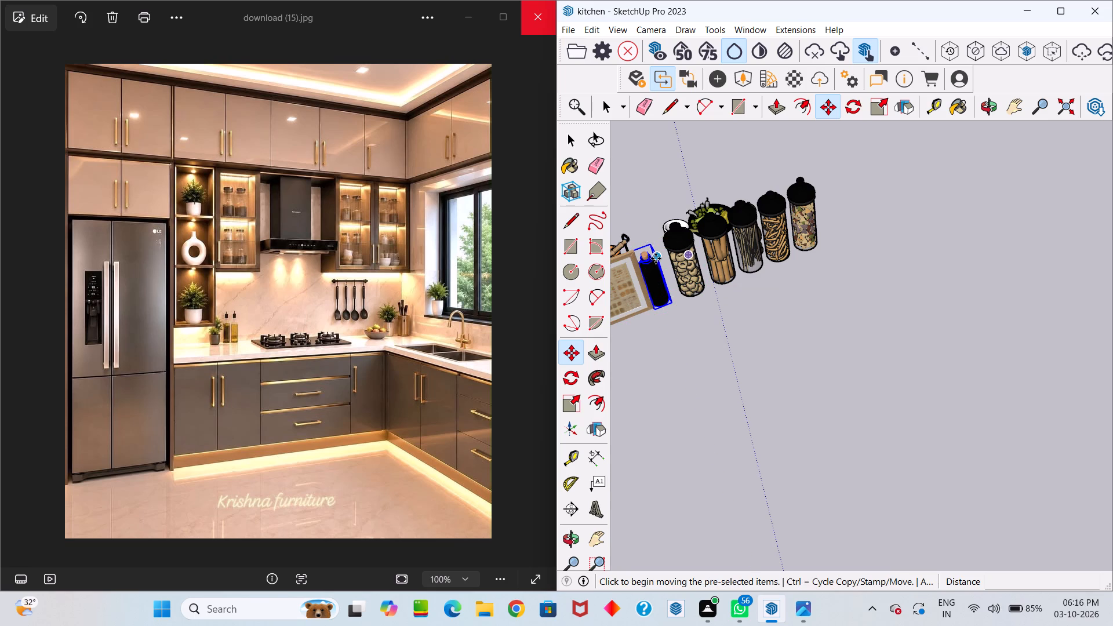
click(656, 259)
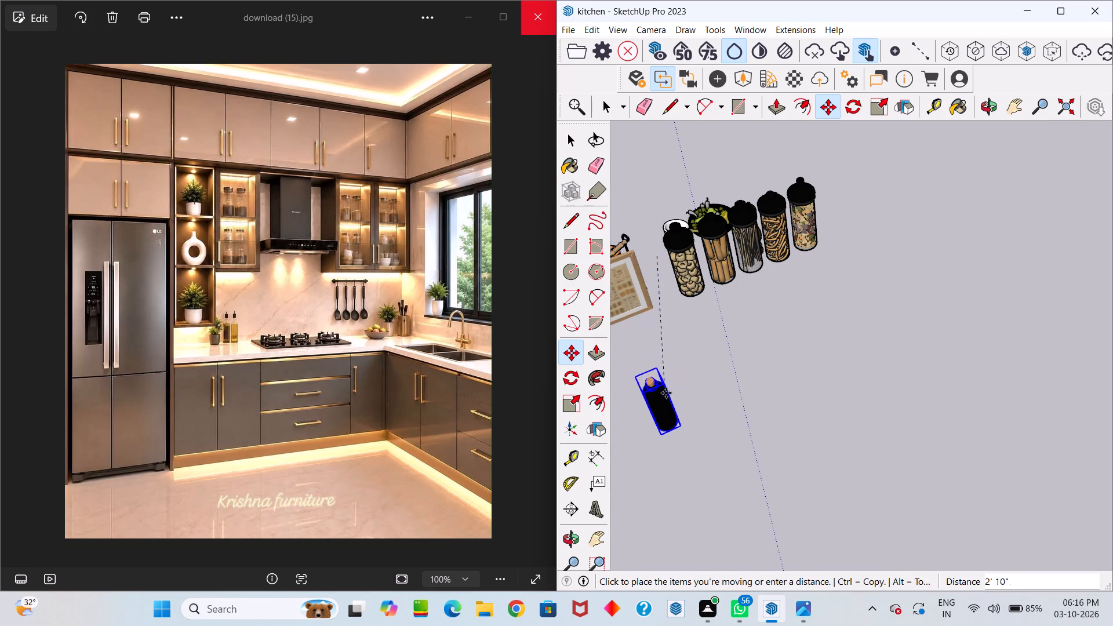
scroll(667, 394, down, 20)
scroll(667, 394, down, 9)
scroll(714, 493, up, 7)
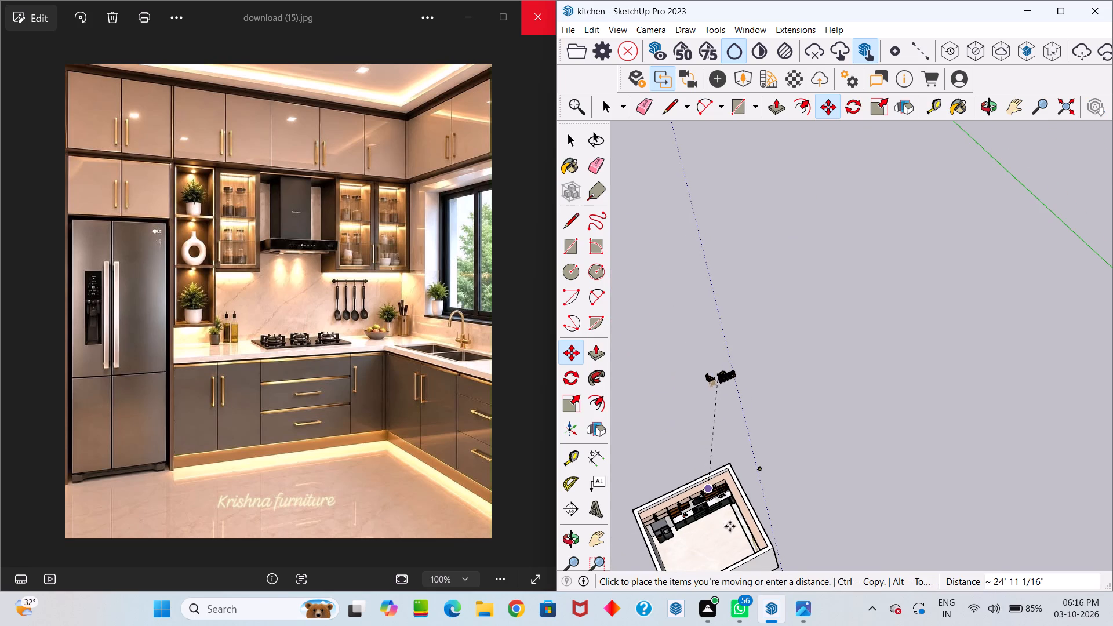
scroll(732, 532, up, 14)
scroll(718, 514, up, 12)
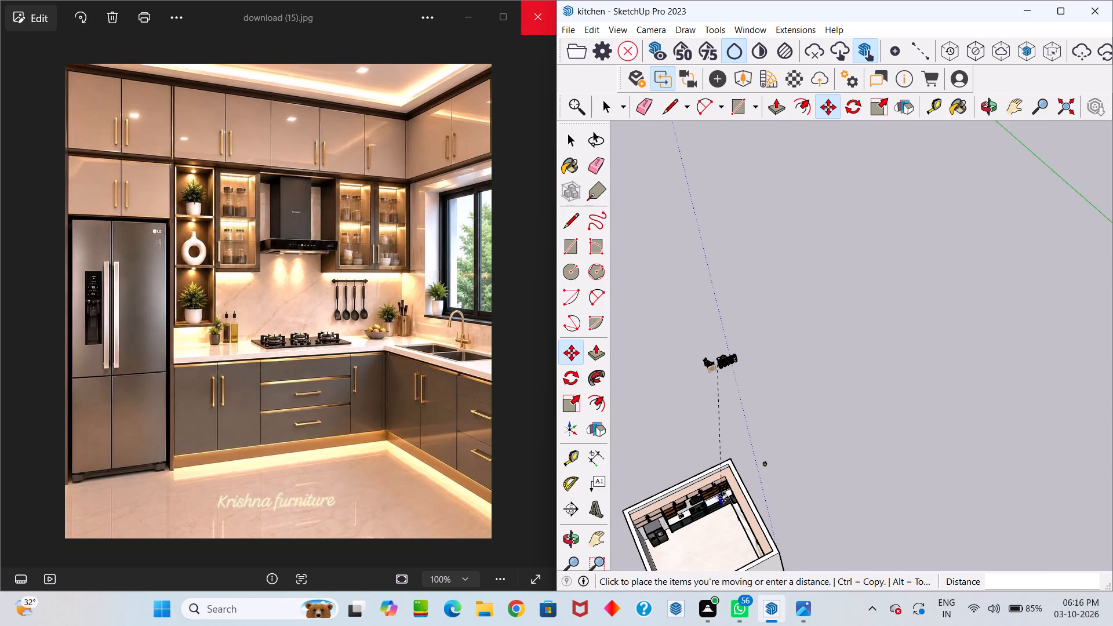
scroll(723, 497, up, 15)
scroll(703, 495, up, 14)
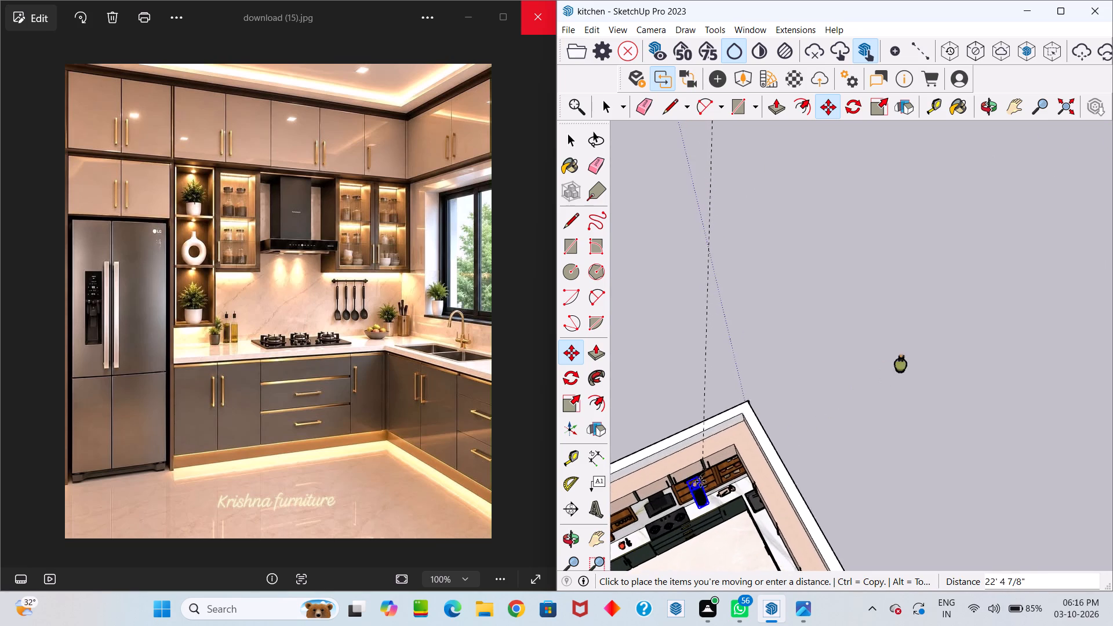
scroll(700, 482, up, 8)
middle_drag(703, 483, 674, 417)
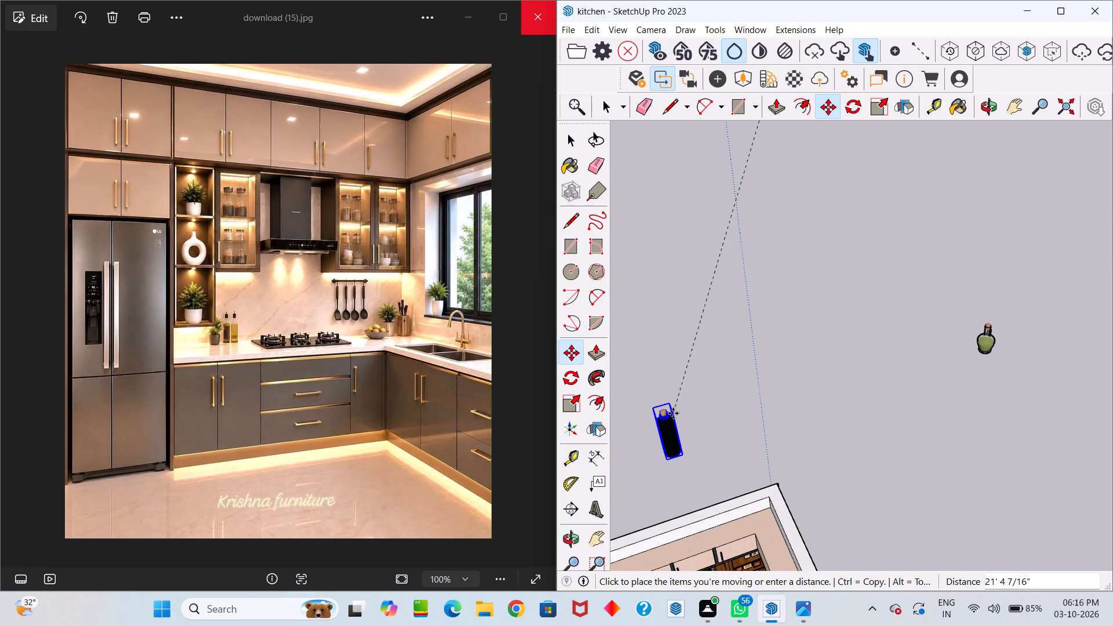
click(675, 414)
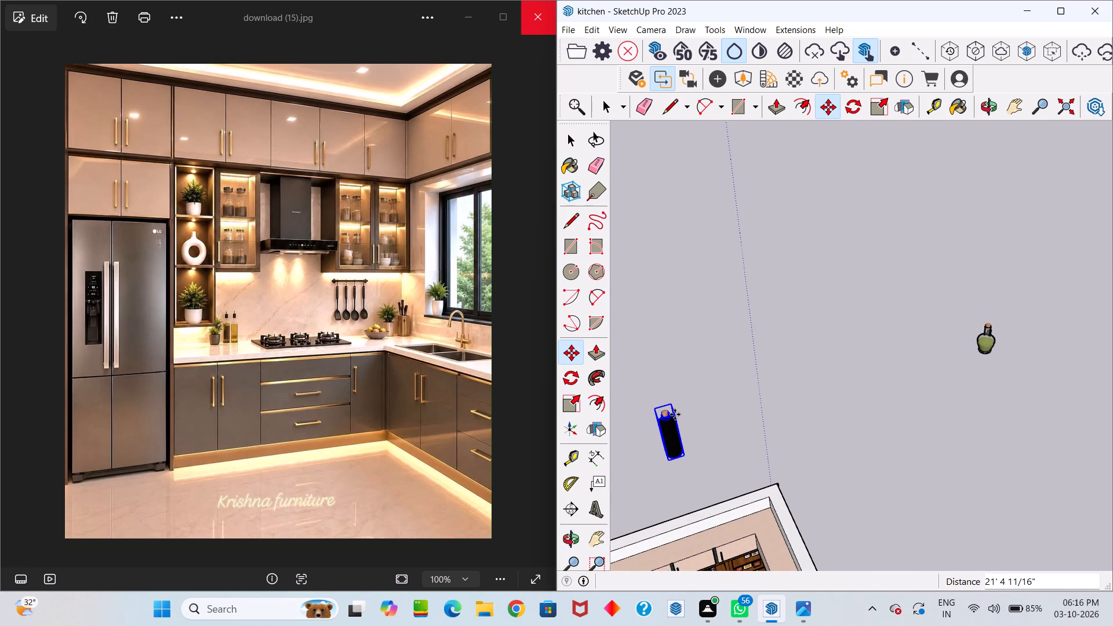
Scale the black bottle down from its bottom corner.
key(s)
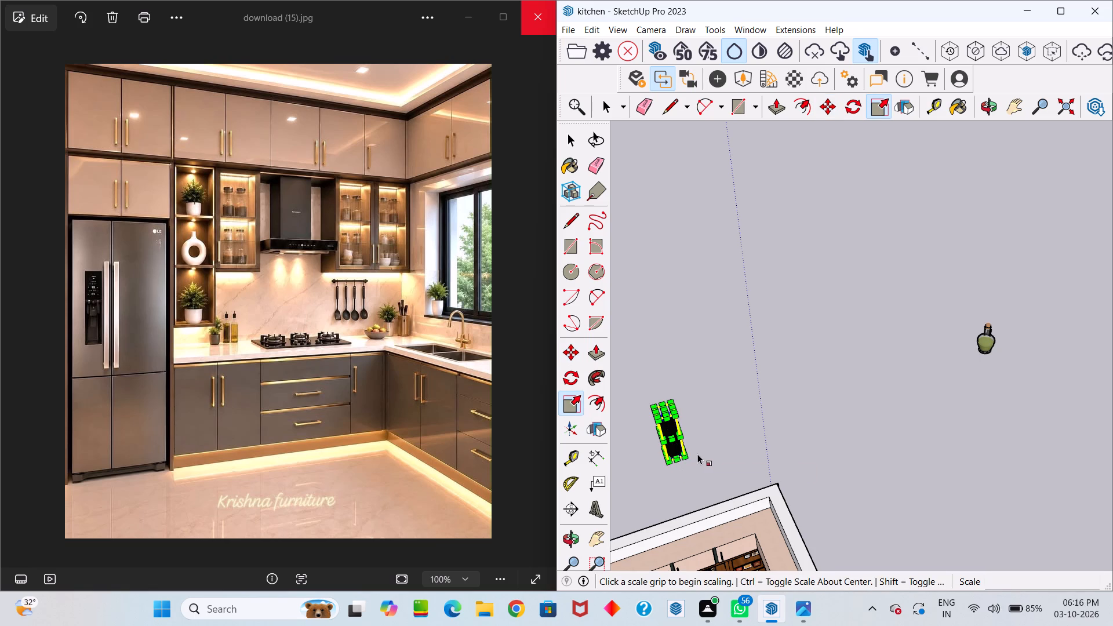
drag(688, 455, 678, 442)
key(space)
middle_drag(681, 434, 674, 395)
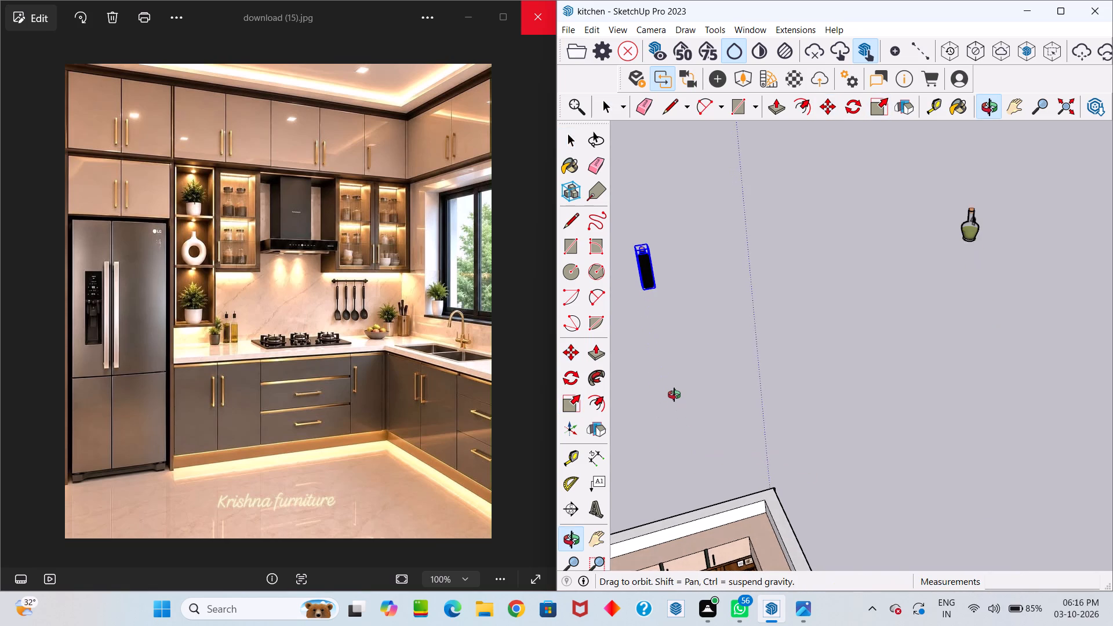
Move the black bottle about 32' into the kitchen, onto the worktop between the cooktop and the chopping board.
middle_drag(674, 395, 674, 390)
key(m)
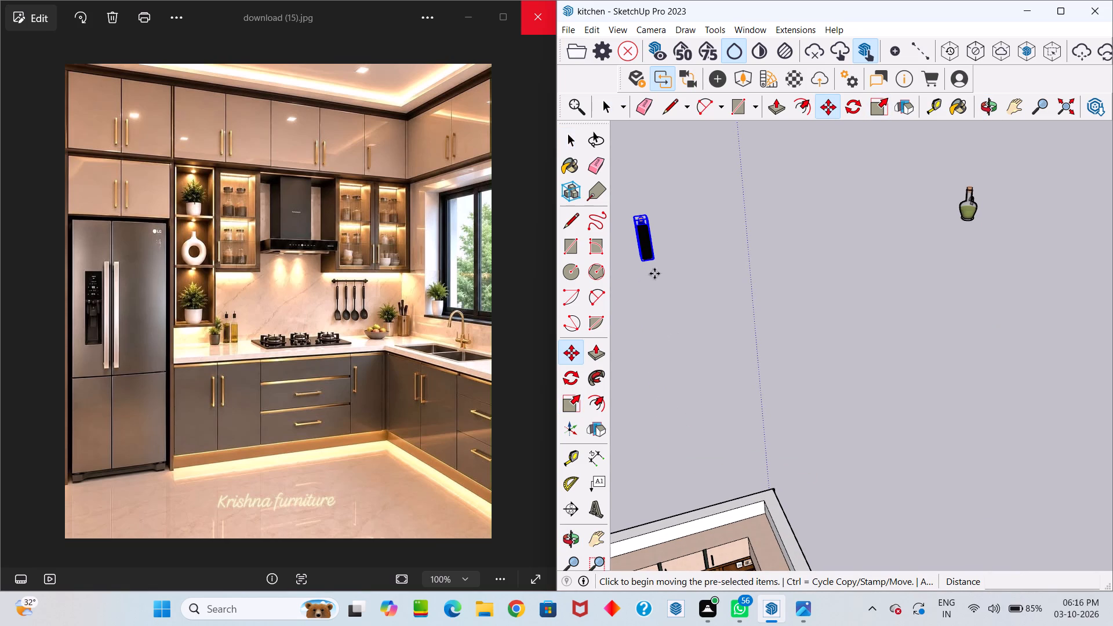
click(654, 265)
scroll(657, 403, down, 13)
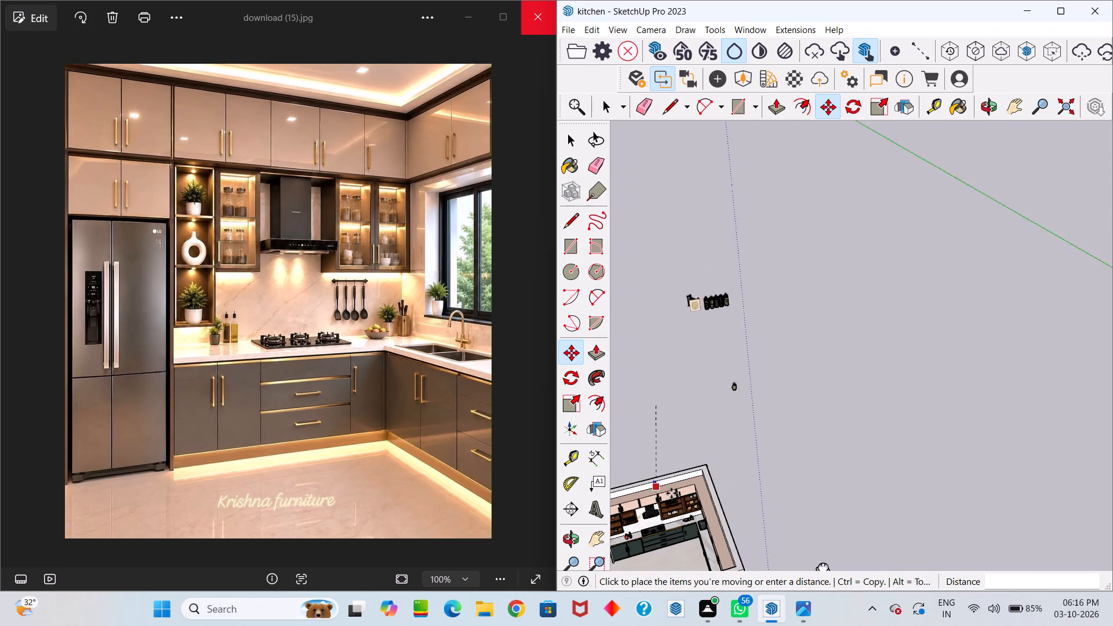
scroll(670, 531, up, 7)
scroll(668, 545, up, 15)
scroll(696, 471, up, 10)
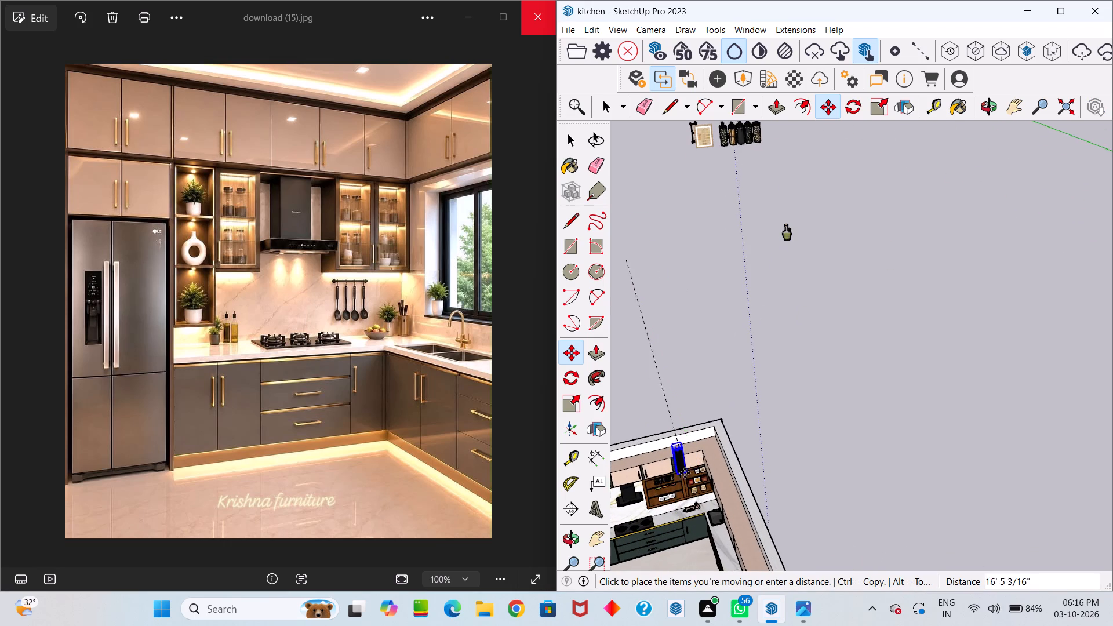
scroll(685, 473, up, 4)
scroll(654, 532, up, 13)
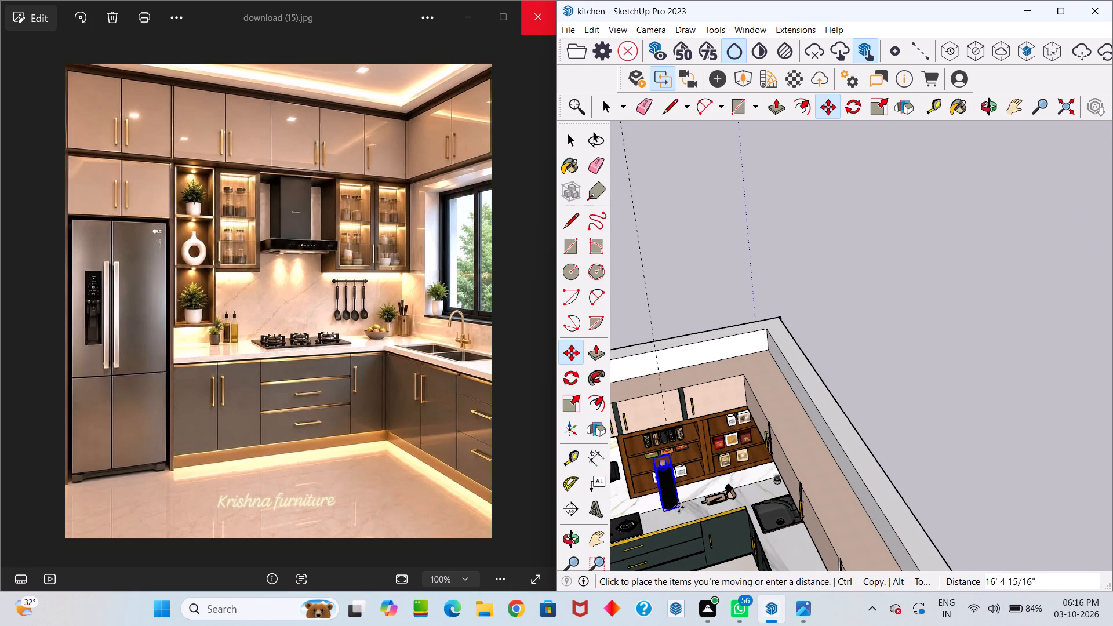
middle_drag(672, 520, 695, 460)
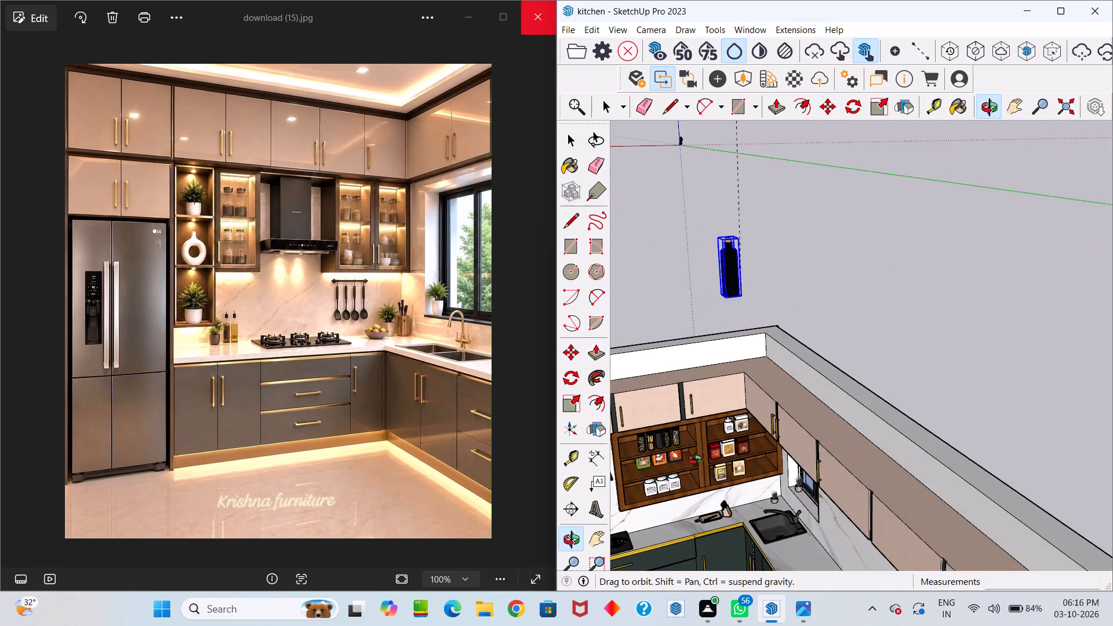
middle_drag(695, 460, 695, 482)
scroll(688, 494, up, 18)
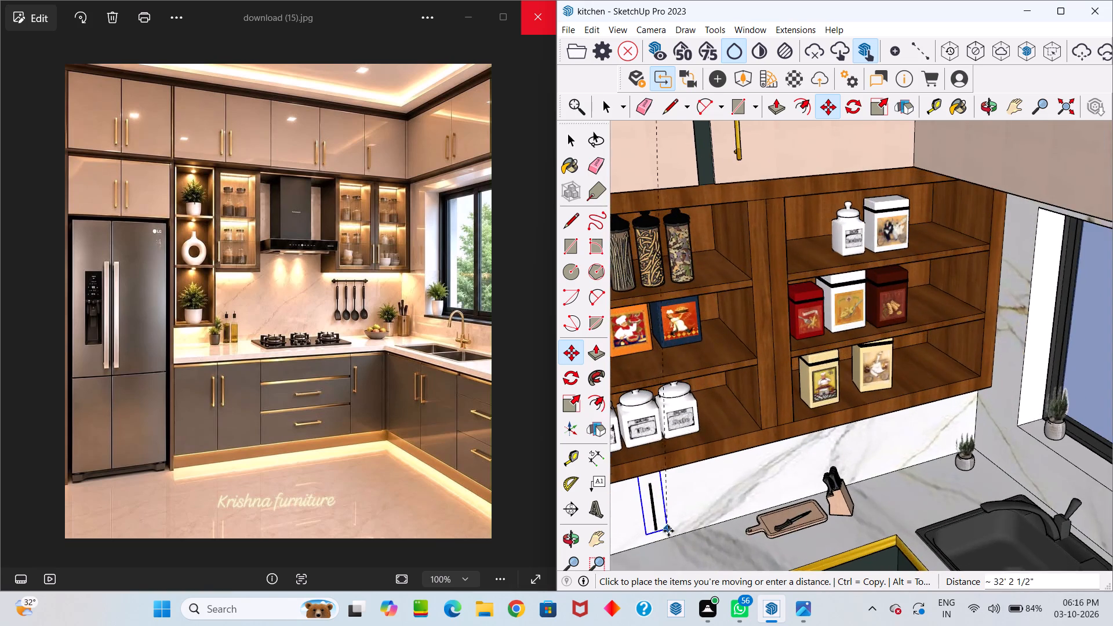
scroll(668, 531, down, 7)
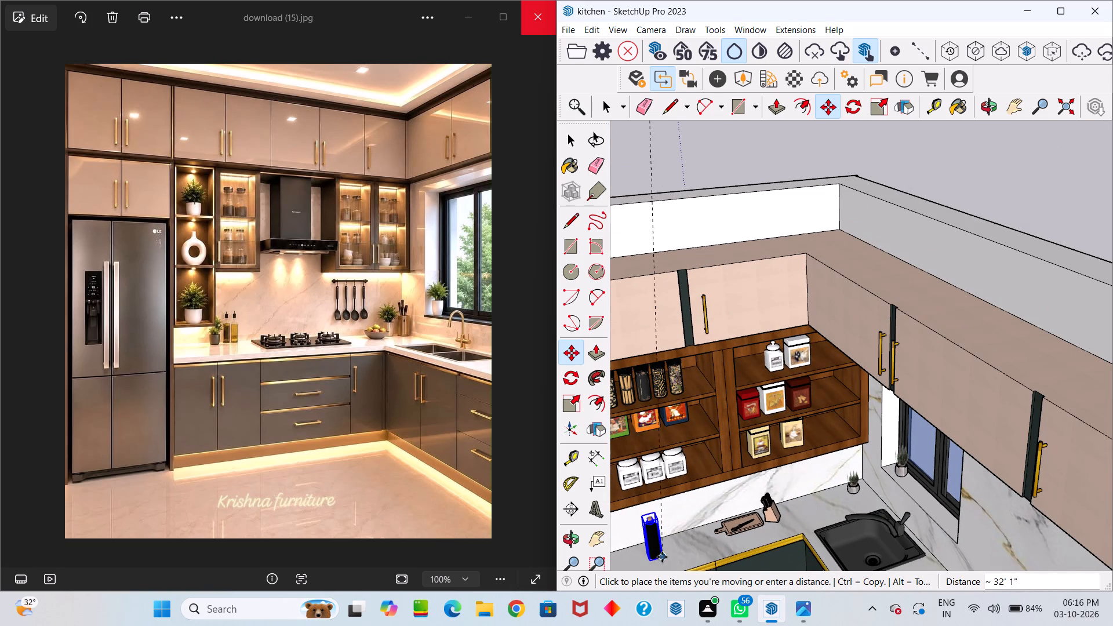
click(652, 561)
scroll(667, 538, down, 1)
middle_drag(672, 532, 672, 494)
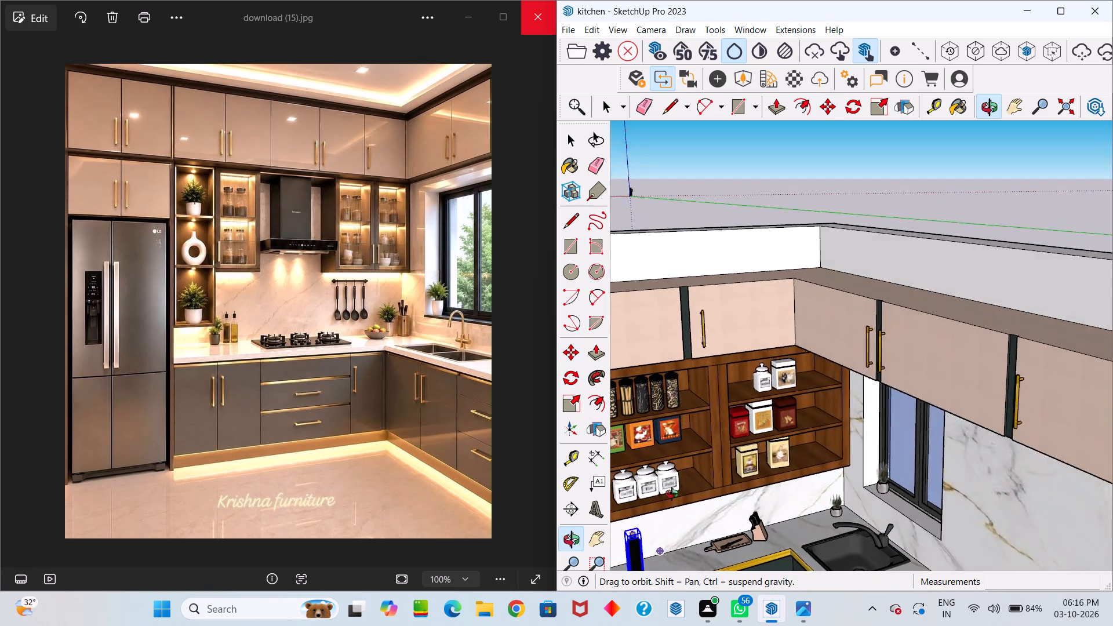
middle_drag(672, 494, 641, 541)
scroll(648, 556, down, 6)
key(space)
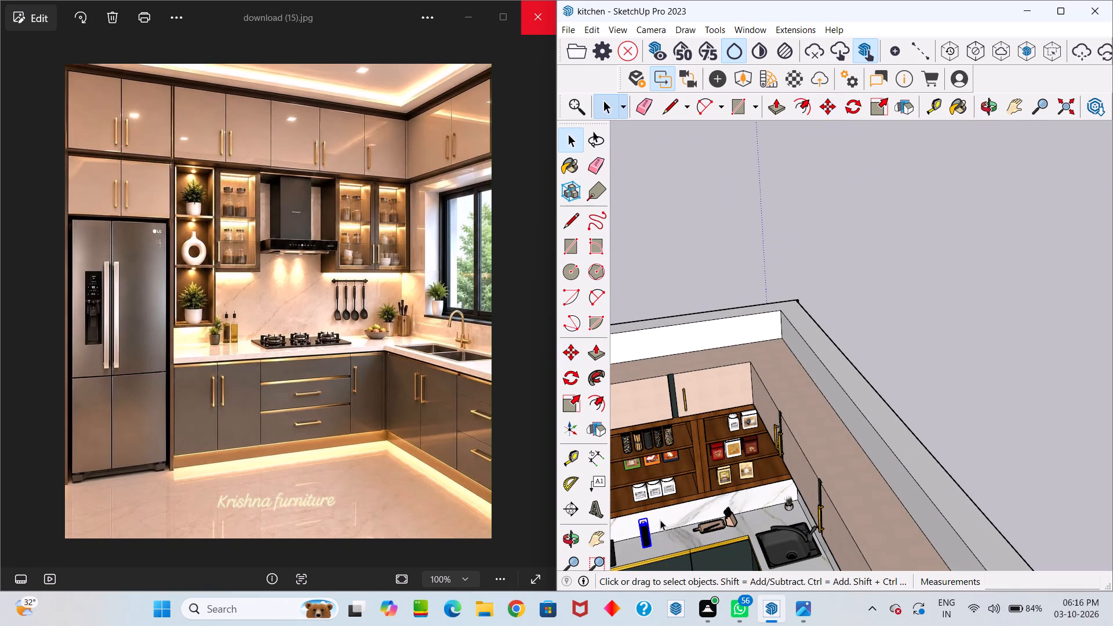
Examine the black bottle's placement on the worktop and the whole kitchen from several angles against the reference.
middle_drag(710, 289, 978, 219)
drag(710, 289, 978, 227)
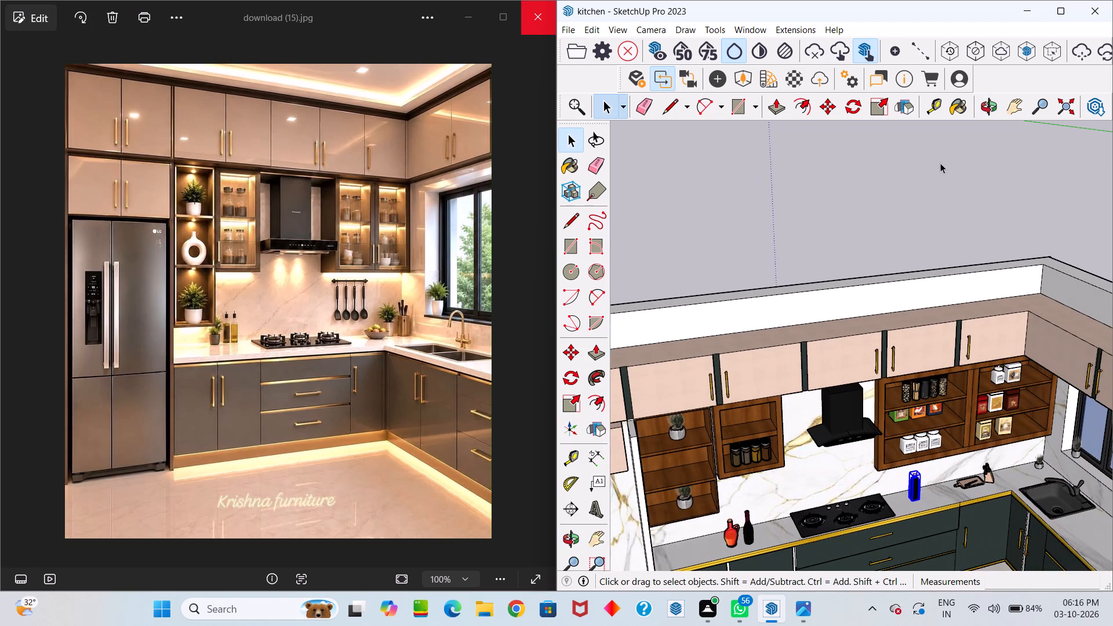
middle_drag(898, 522, 838, 530)
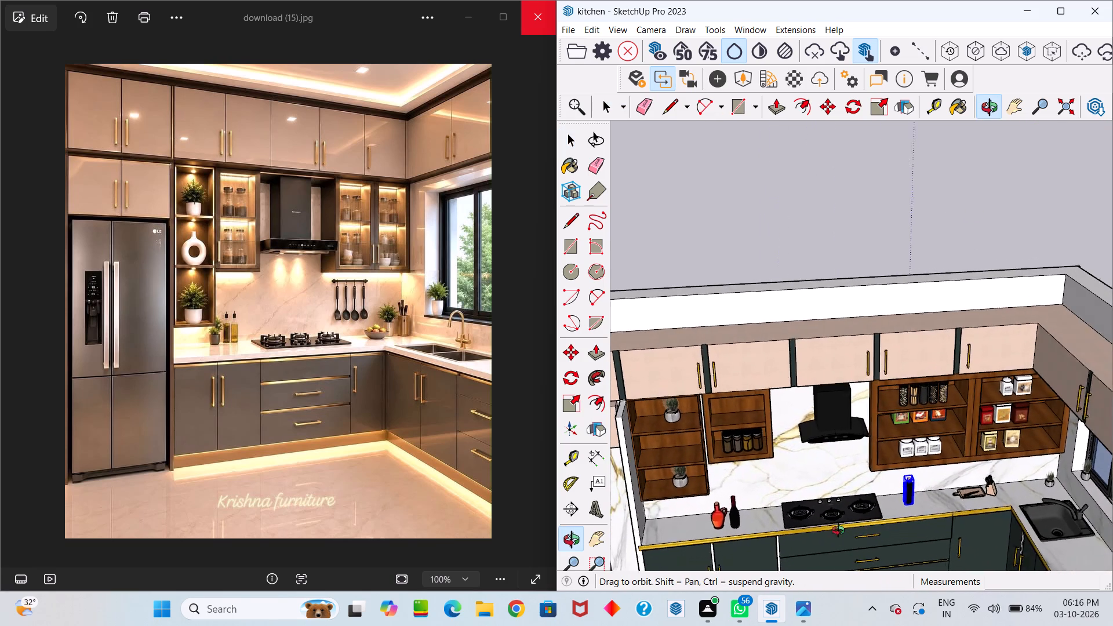
middle_drag(838, 530, 823, 529)
scroll(823, 529, down, 6)
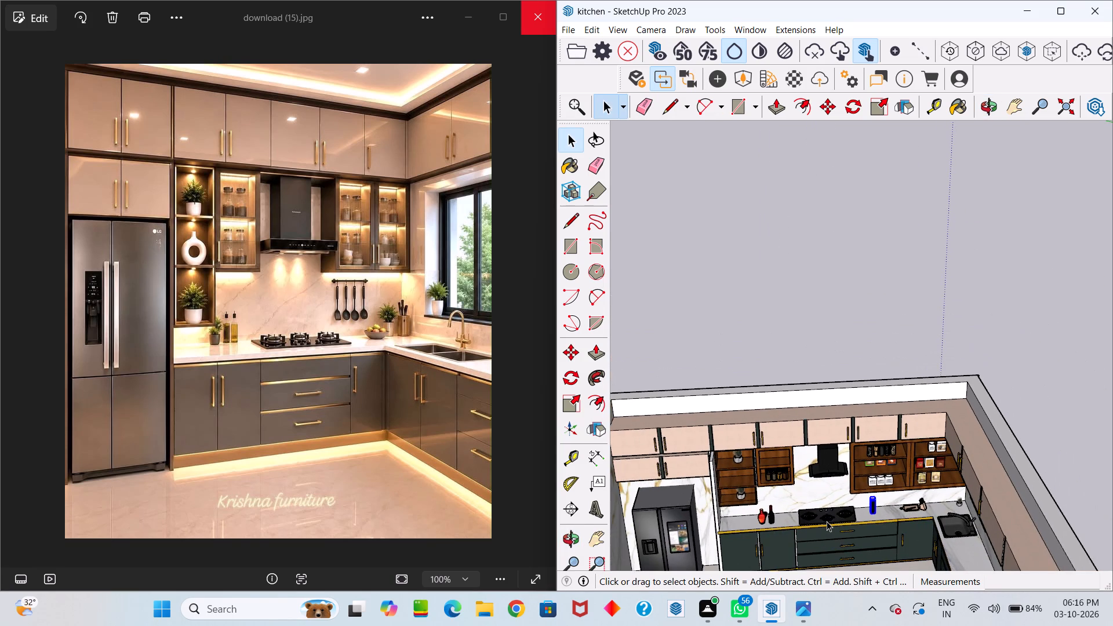
middle_drag(846, 488, 842, 336)
drag(848, 469, 842, 336)
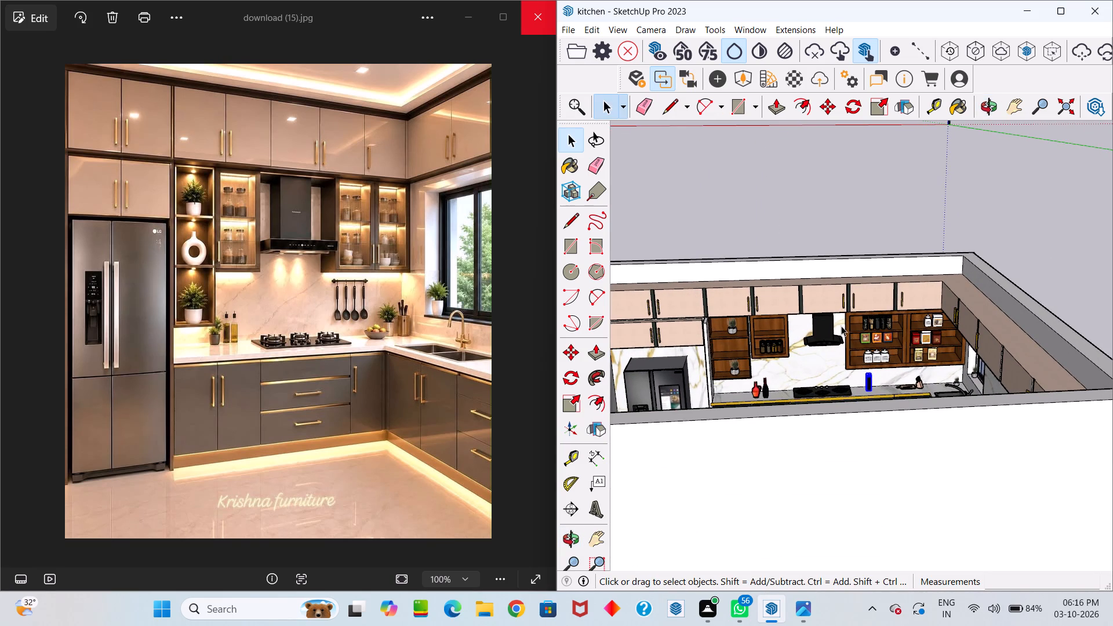
scroll(869, 395, up, 15)
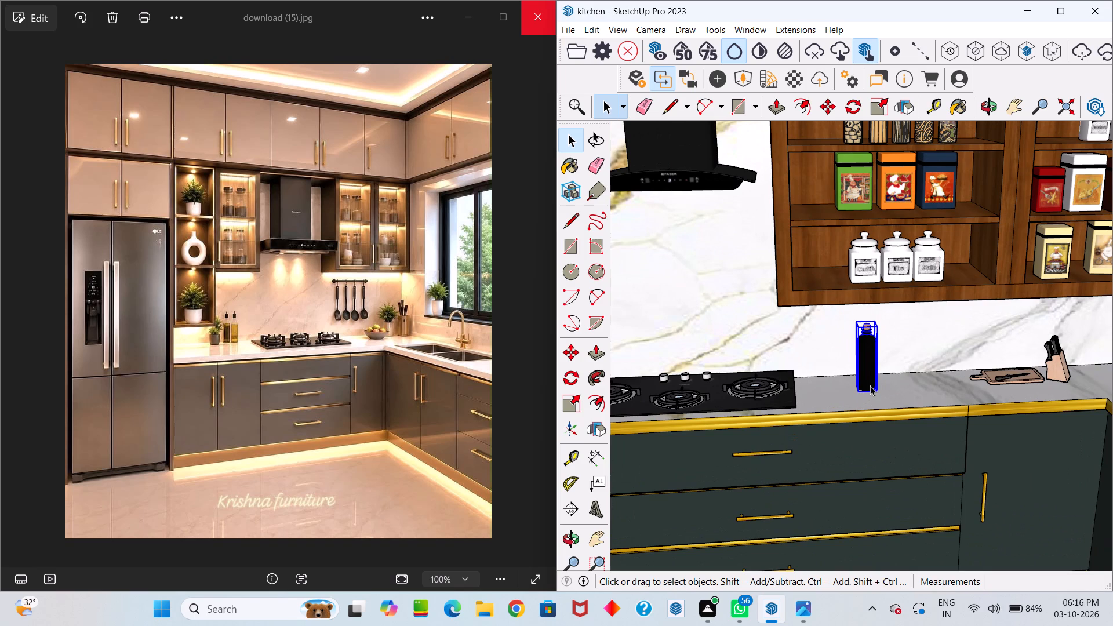
scroll(870, 385, down, 1)
middle_drag(870, 385, 888, 435)
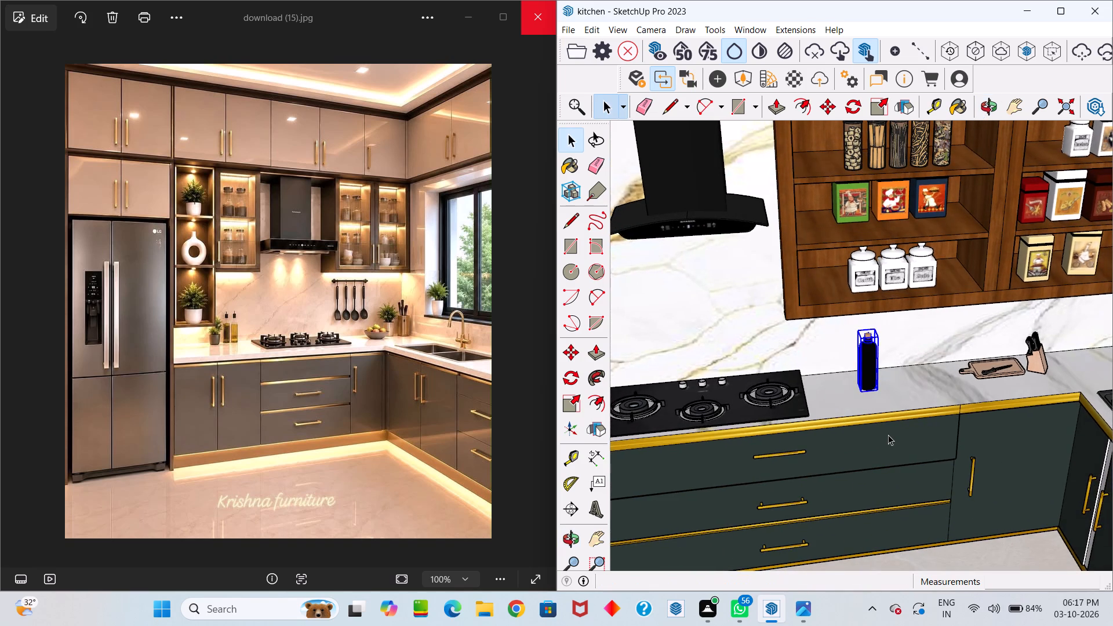
scroll(888, 435, down, 8)
middle_drag(875, 429, 864, 422)
drag(875, 429, 864, 422)
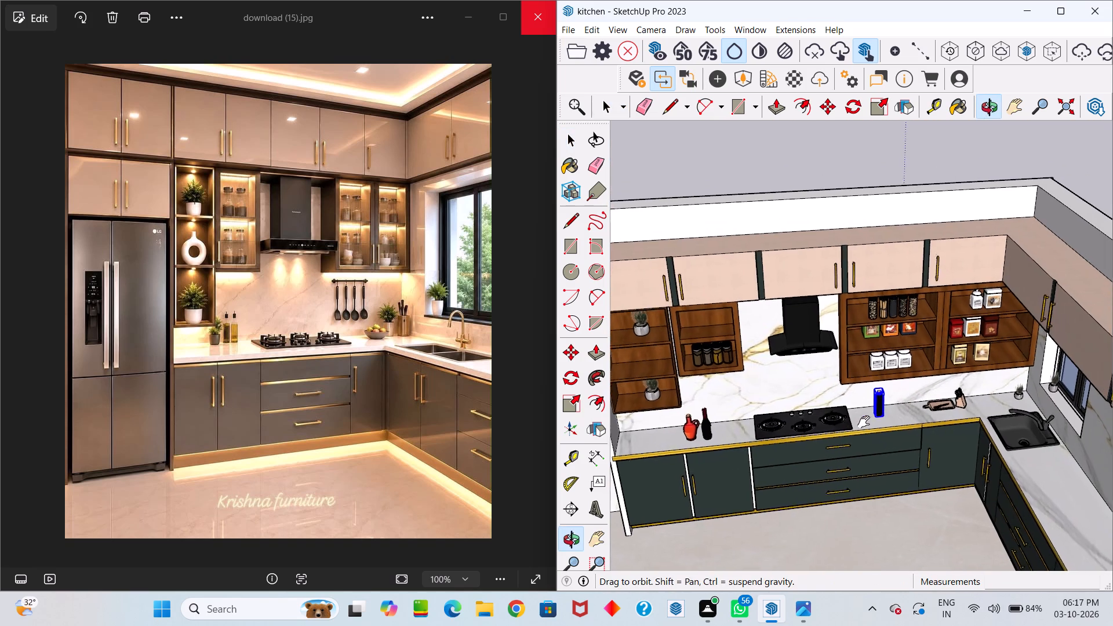
drag(864, 422, 774, 378)
middle_drag(864, 422, 774, 378)
scroll(776, 371, down, 1)
middle_drag(776, 371, 812, 363)
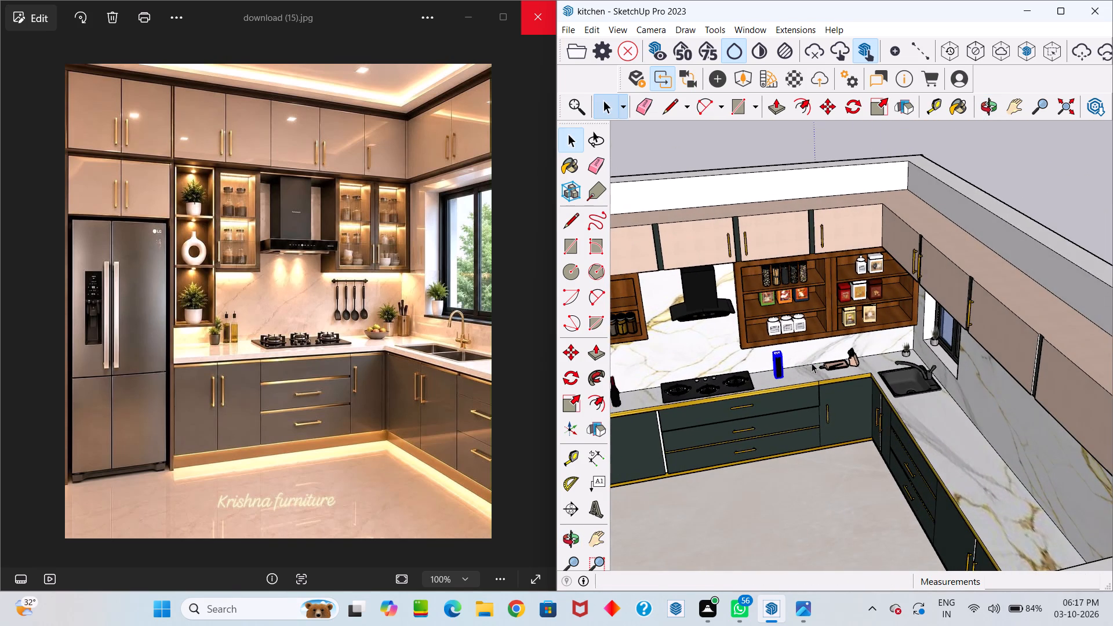
middle_drag(812, 363, 1086, 334)
drag(824, 353, 1090, 333)
middle_drag(1091, 331, 958, 342)
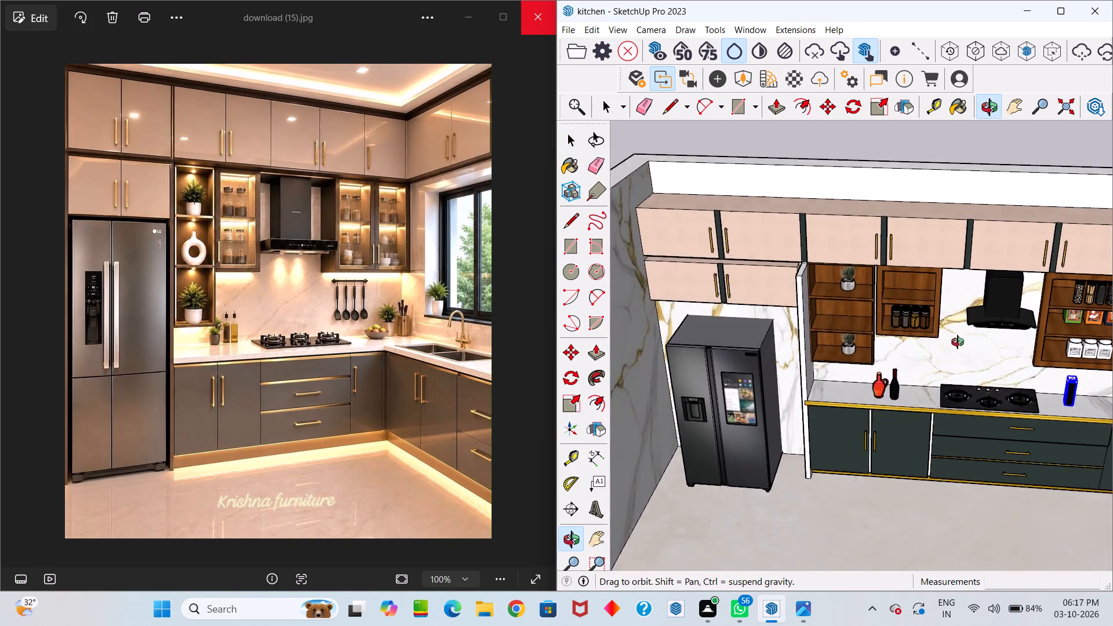
middle_drag(958, 342, 950, 292)
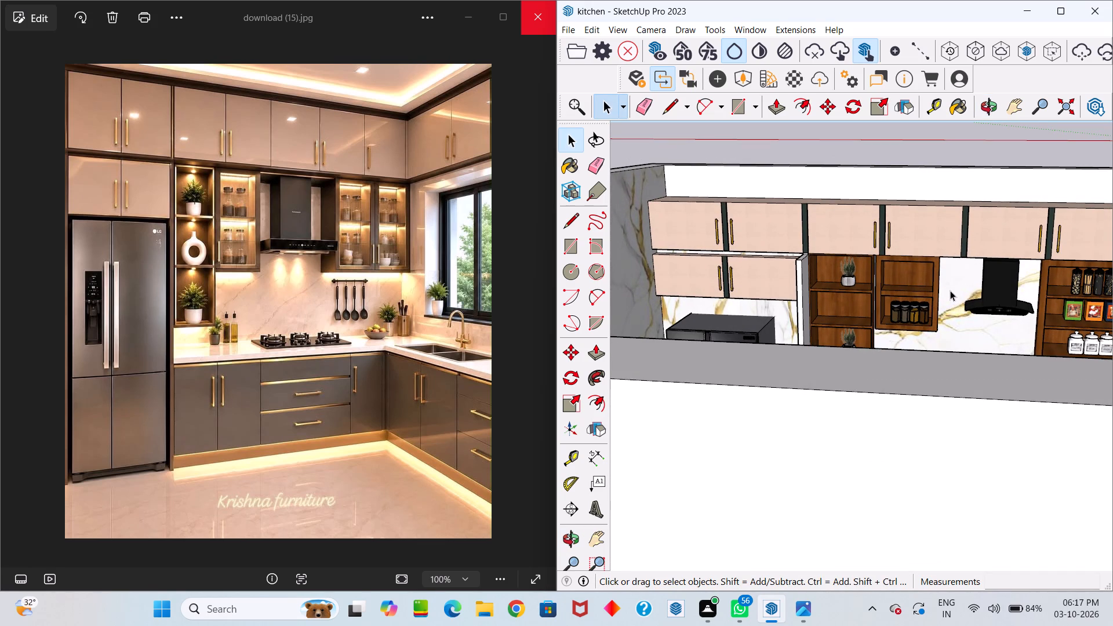
middle_drag(950, 290, 945, 250)
drag(950, 290, 945, 250)
middle_drag(945, 250, 943, 394)
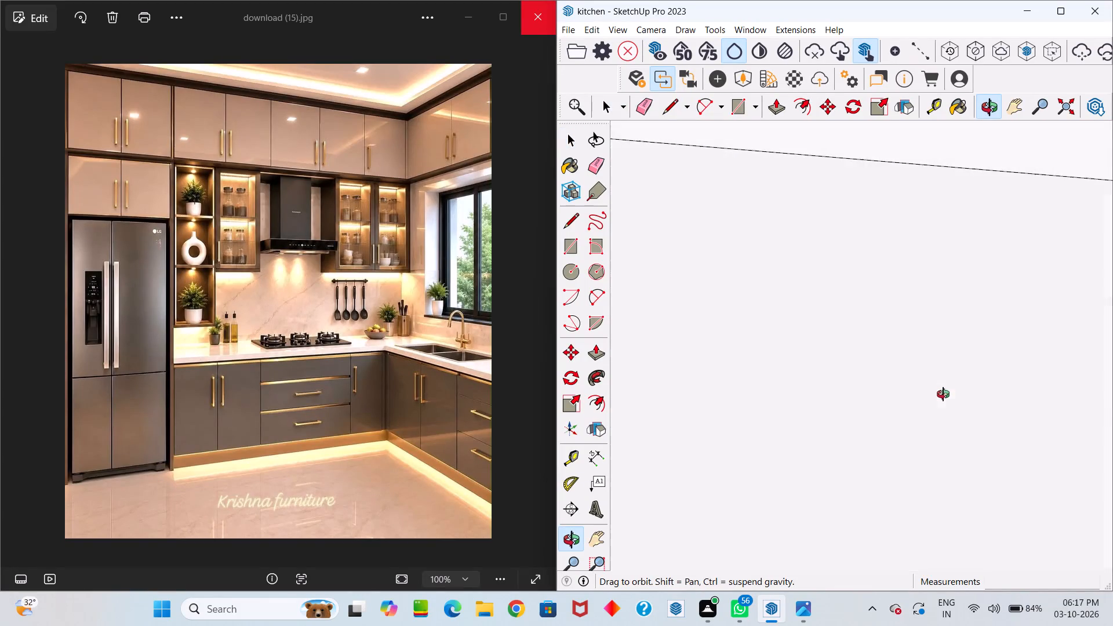
middle_drag(943, 394, 948, 394)
scroll(873, 262, down, 20)
scroll(873, 262, down, 3)
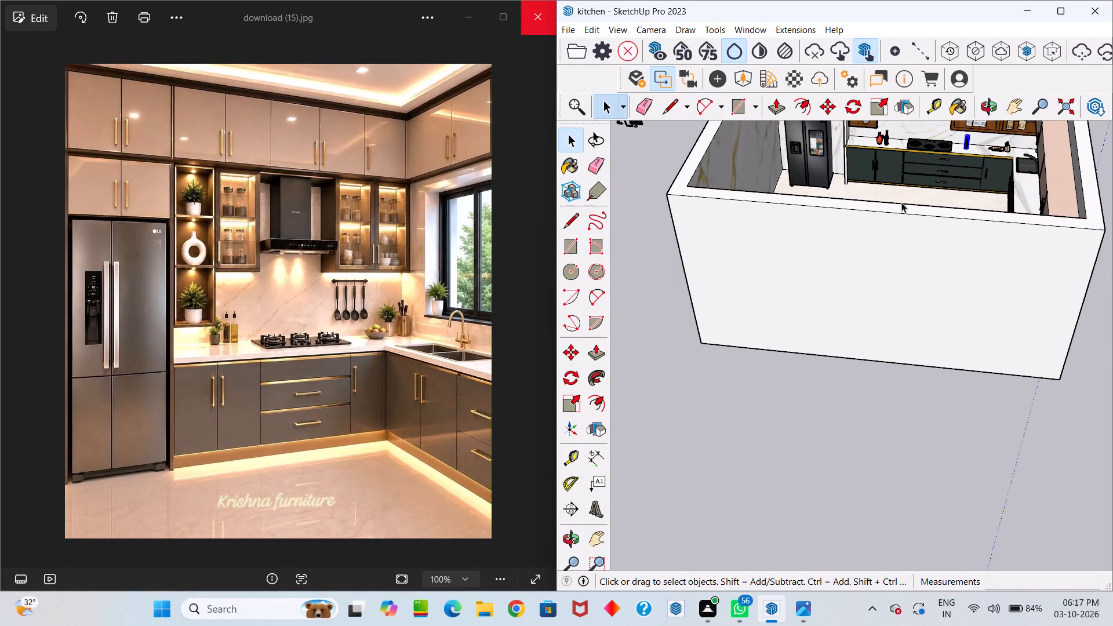
scroll(901, 191, down, 1)
middle_drag(901, 191, 811, 485)
drag(898, 191, 811, 485)
middle_drag(833, 485, 851, 471)
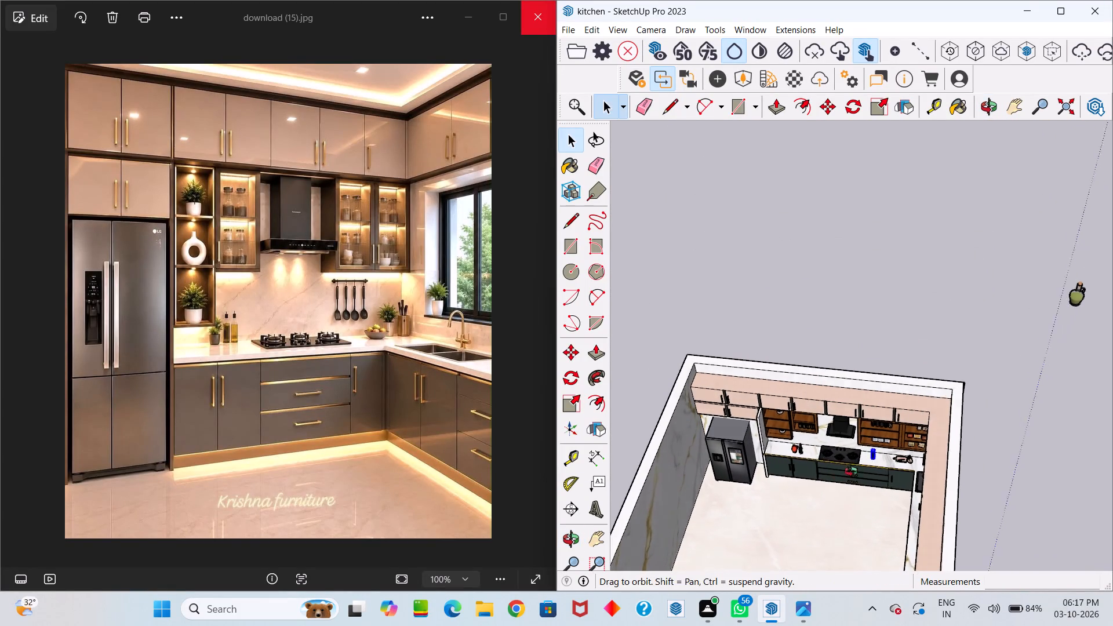
middle_drag(851, 471, 860, 463)
scroll(847, 456, down, 3)
scroll(874, 439, up, 4)
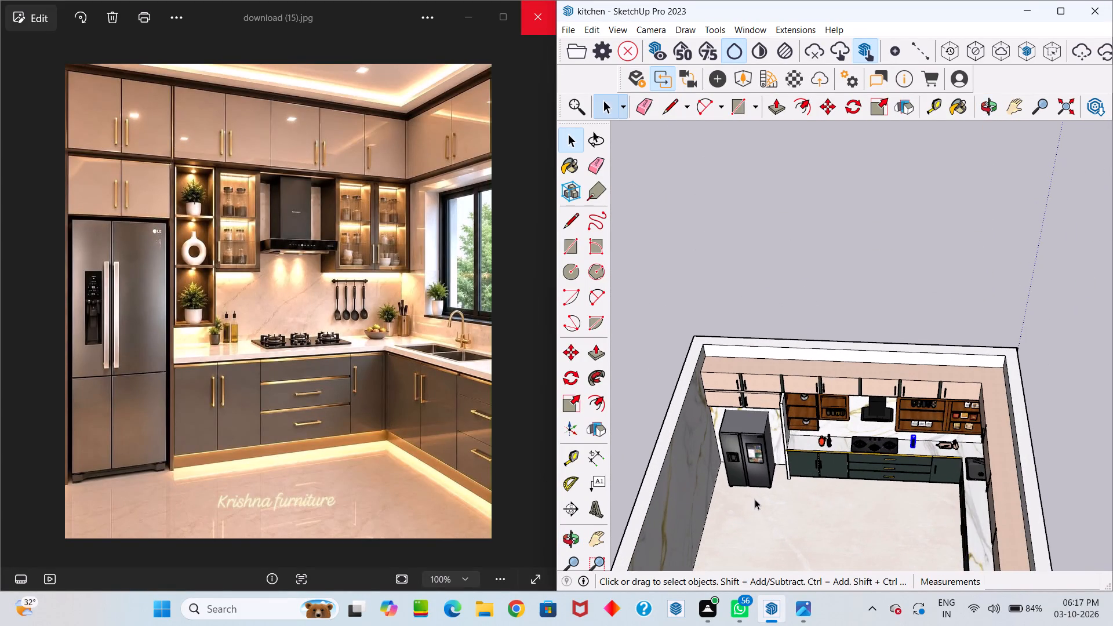
Move the green bottle standing outside the room towards the kitchen.
scroll(885, 460, down, 4)
click(1073, 300)
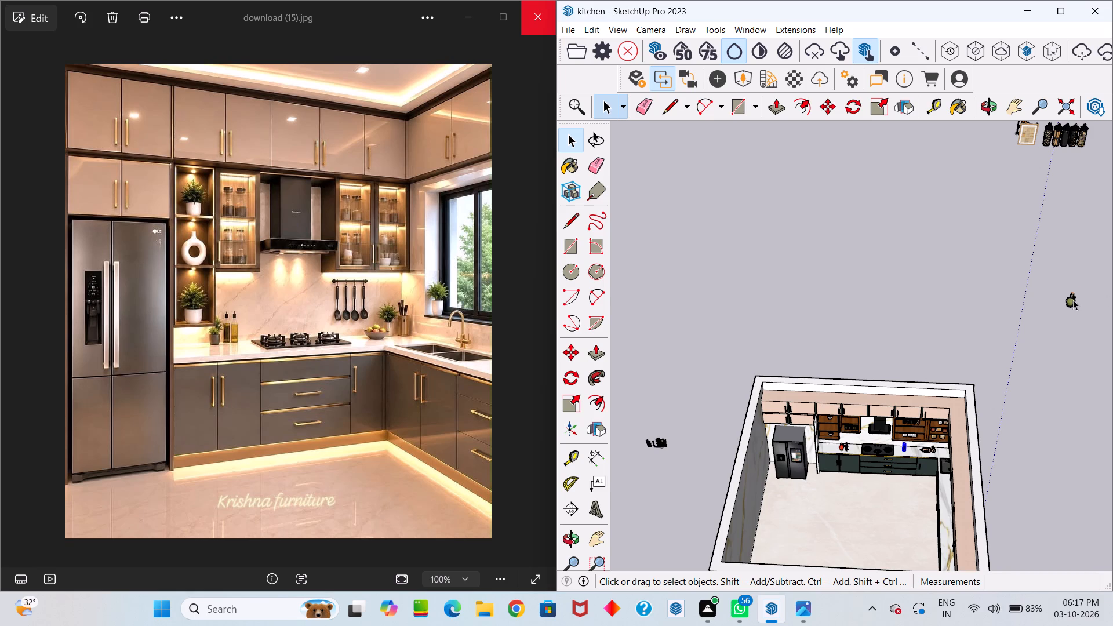
key(m)
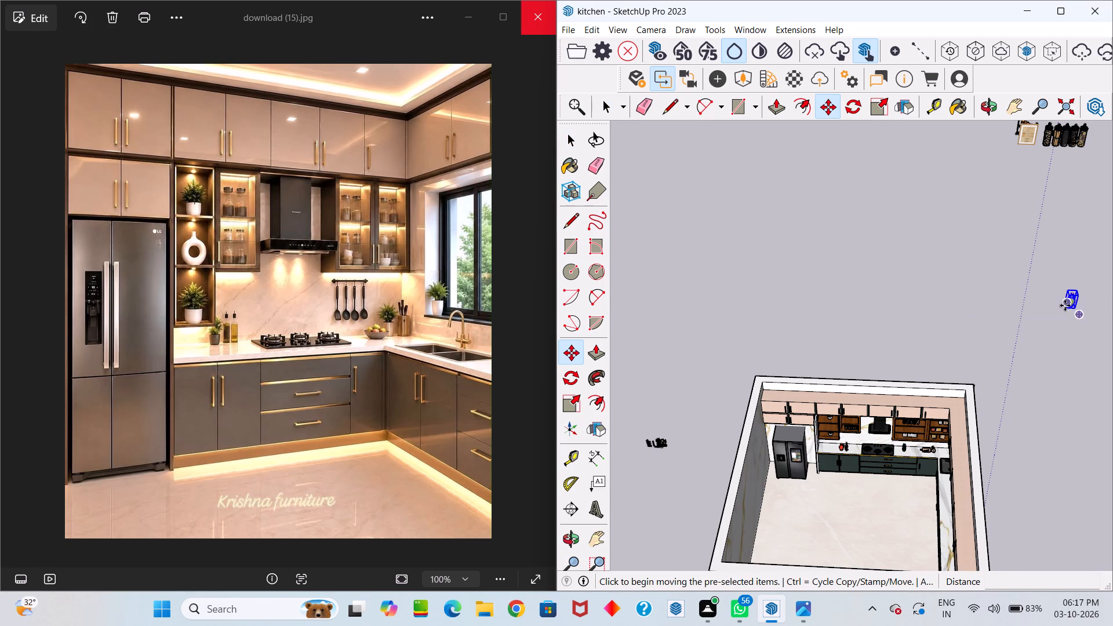
click(1063, 311)
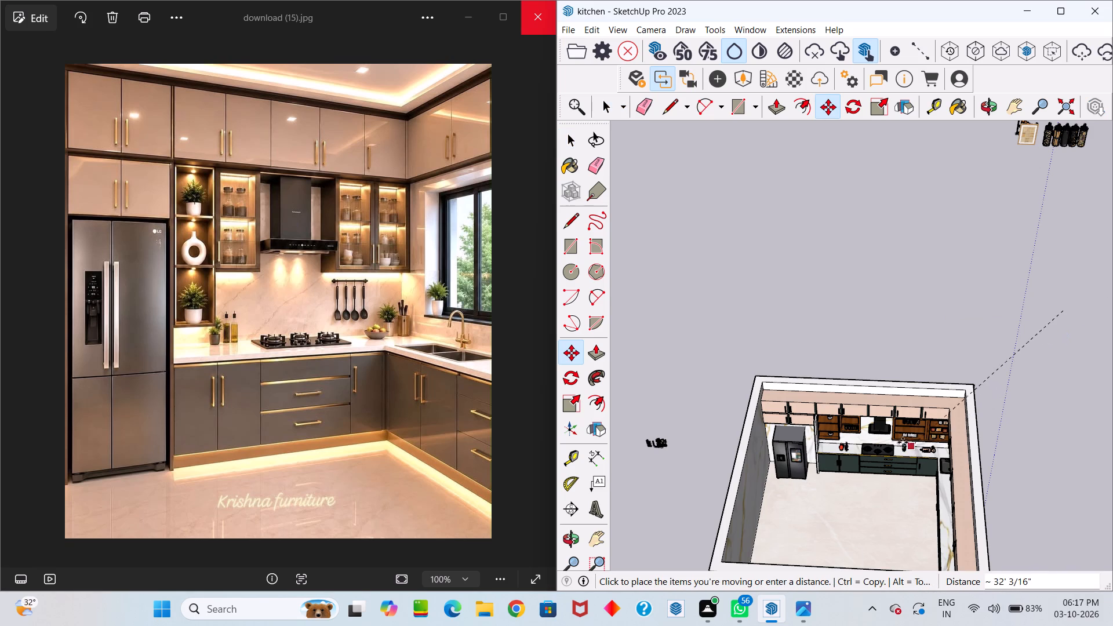
scroll(882, 447, up, 13)
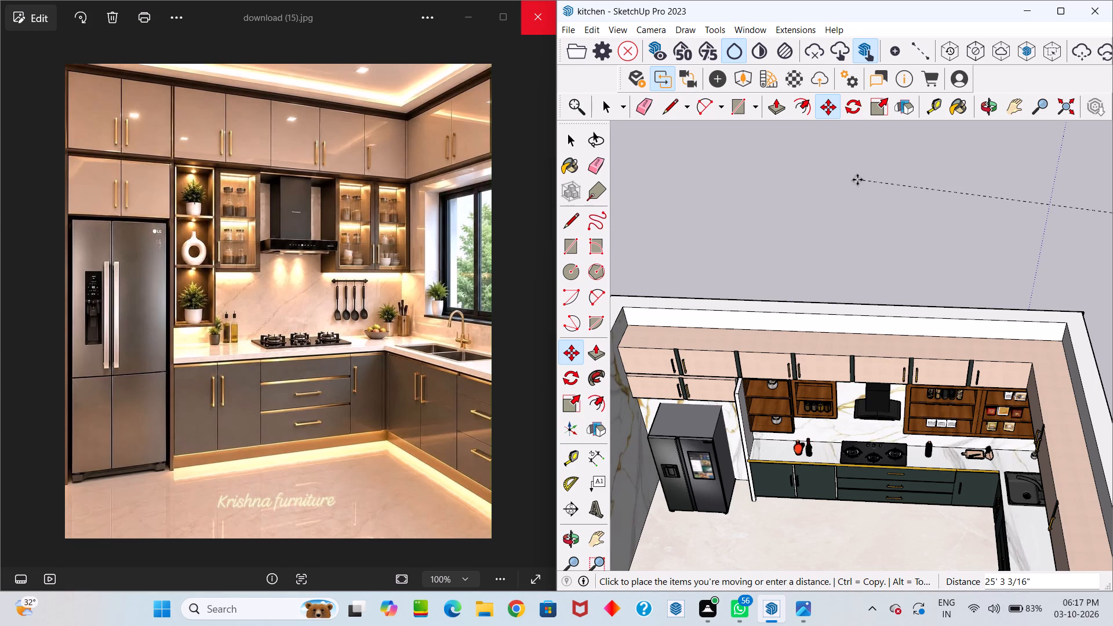
key(space)
scroll(856, 184, down, 11)
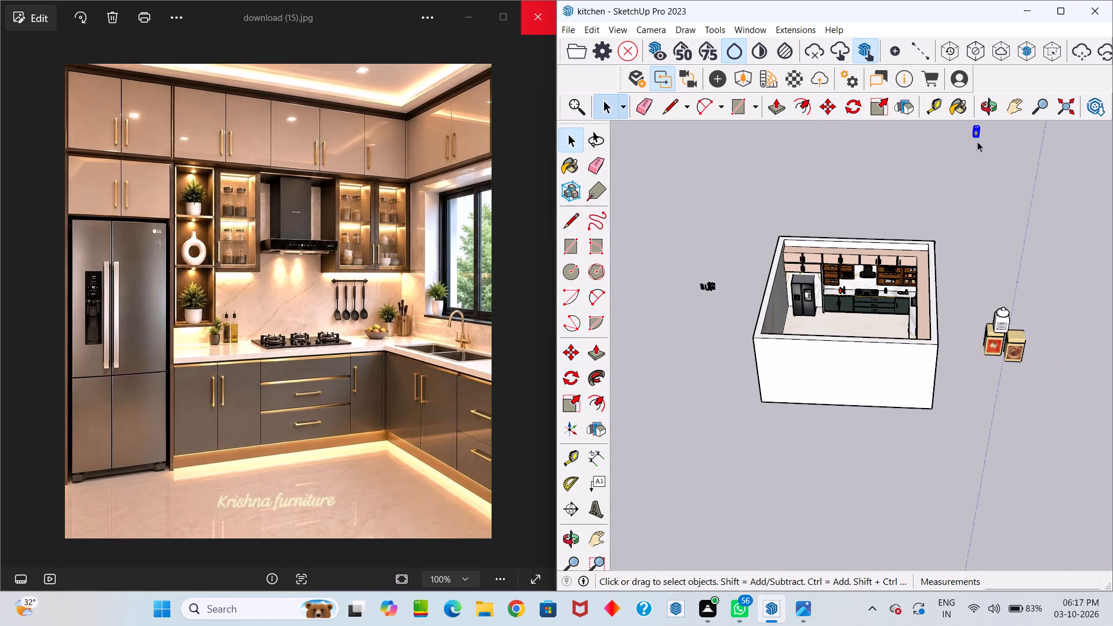
scroll(968, 140, up, 5)
middle_click(986, 133)
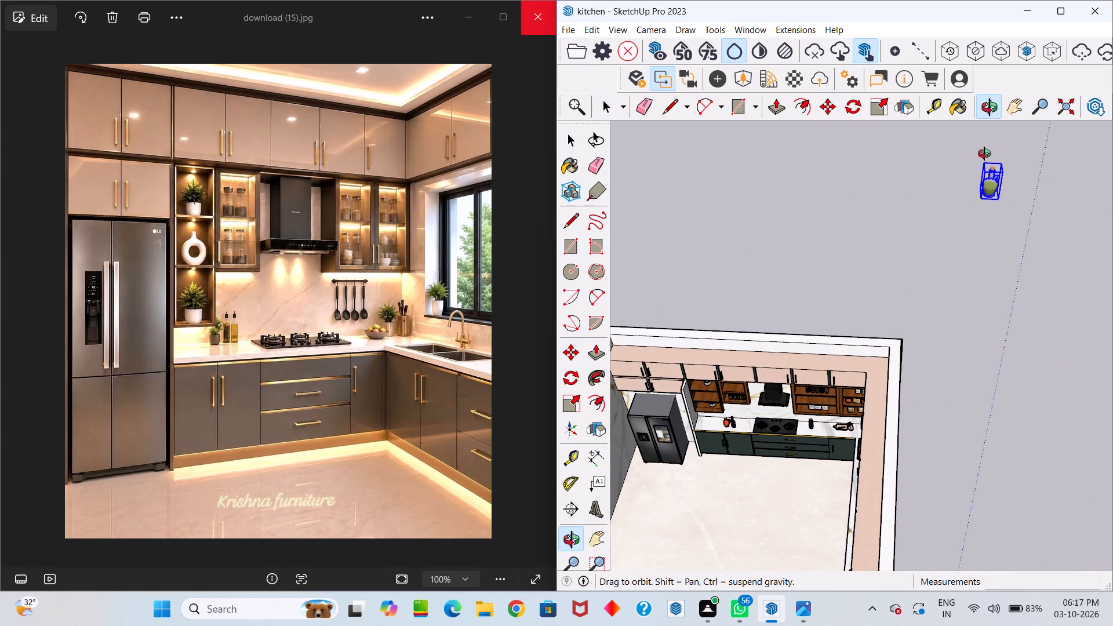
key(m)
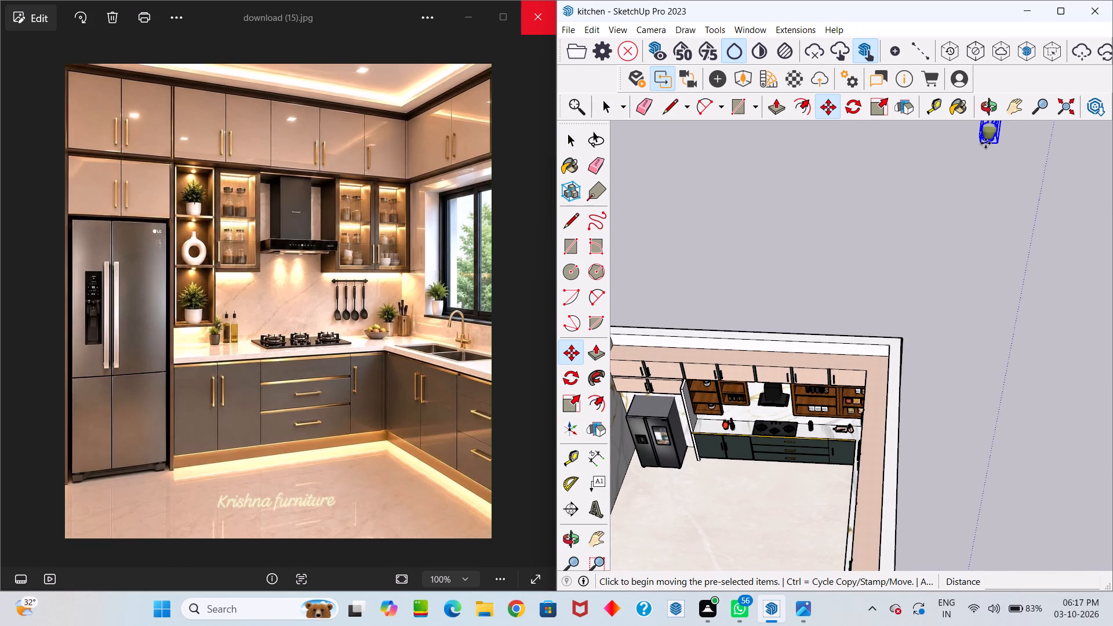
Place the green bottle about 34' 2" away on the worktop, between the black bottle and the cooktop.
click(974, 143)
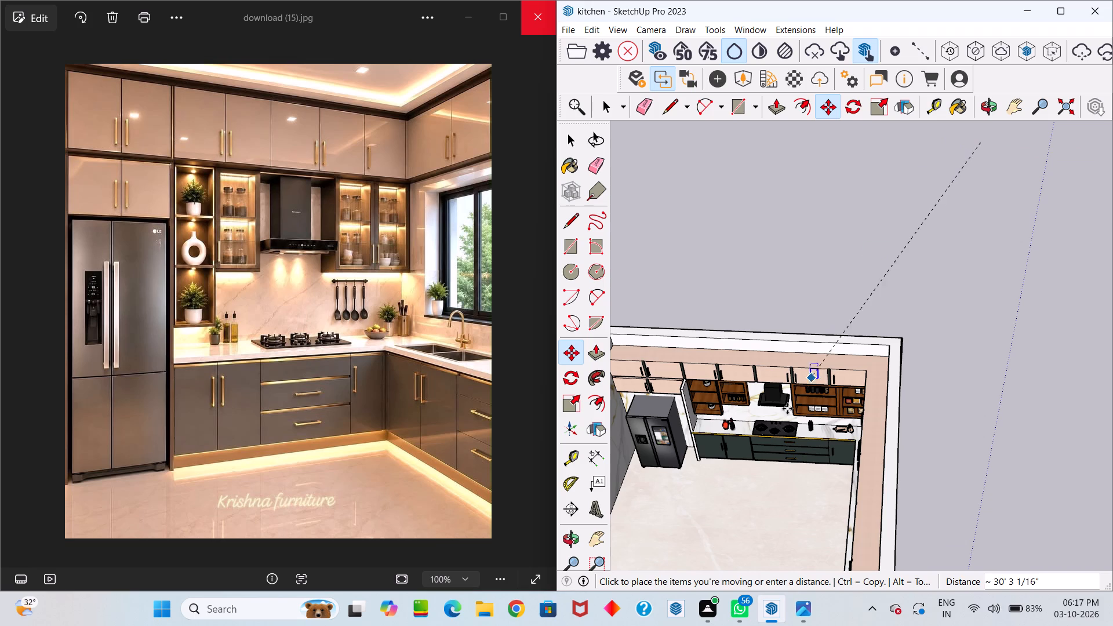
scroll(764, 425, up, 10)
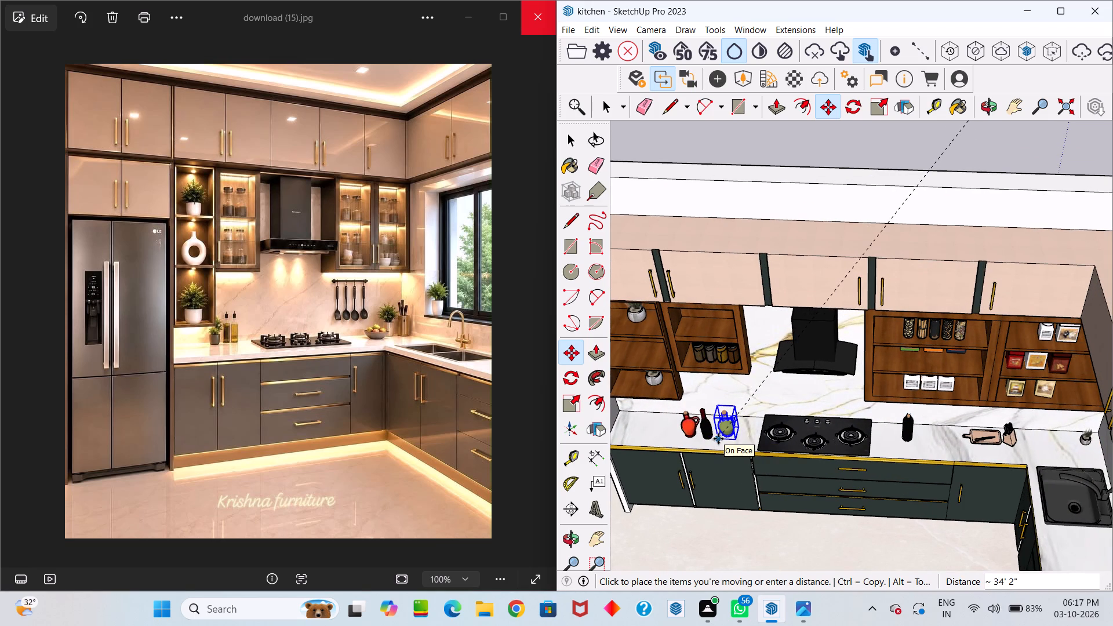
click(718, 439)
key(space)
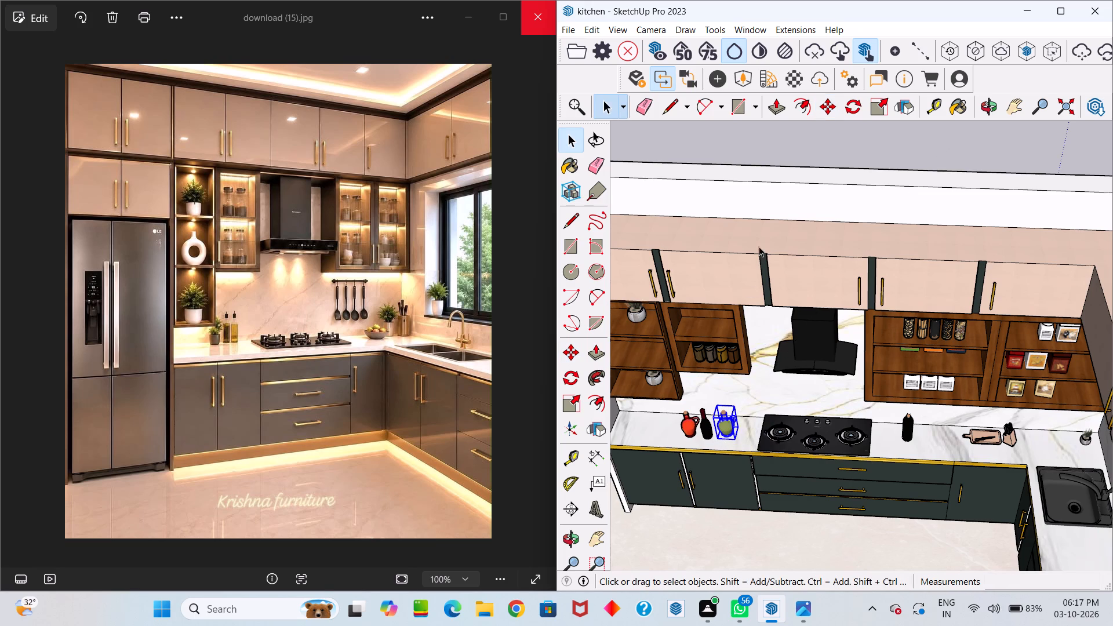
click(803, 158)
Examine the bottles on the worktop, the filled open shelves and the spare items outside the room against the reference.
scroll(730, 428, up, 5)
middle_drag(729, 424, 749, 385)
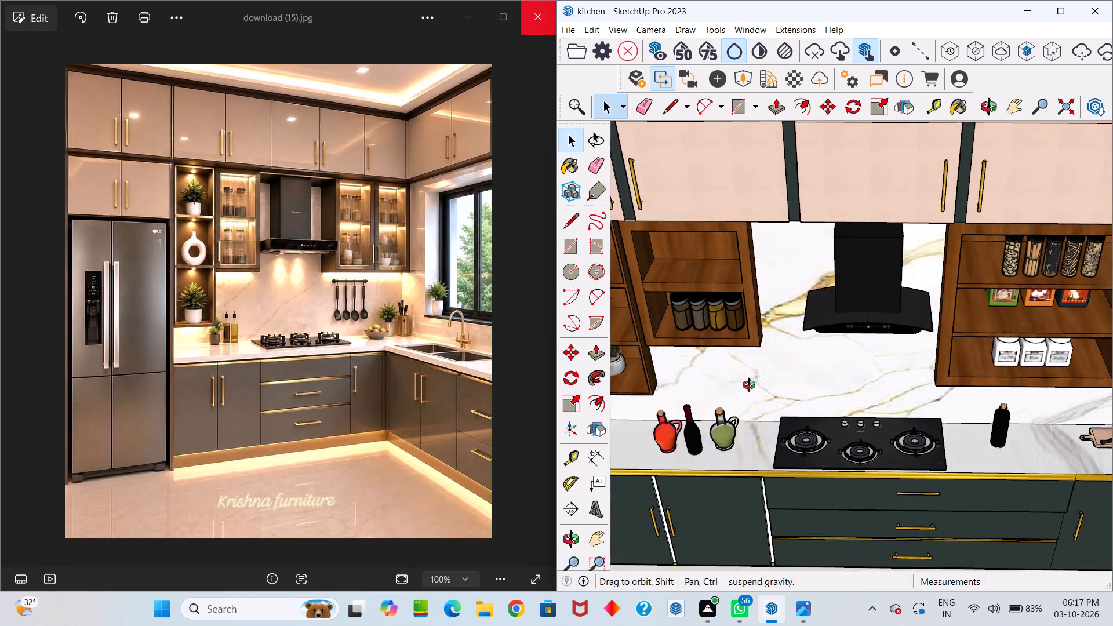
middle_drag(749, 385, 776, 332)
scroll(776, 332, down, 13)
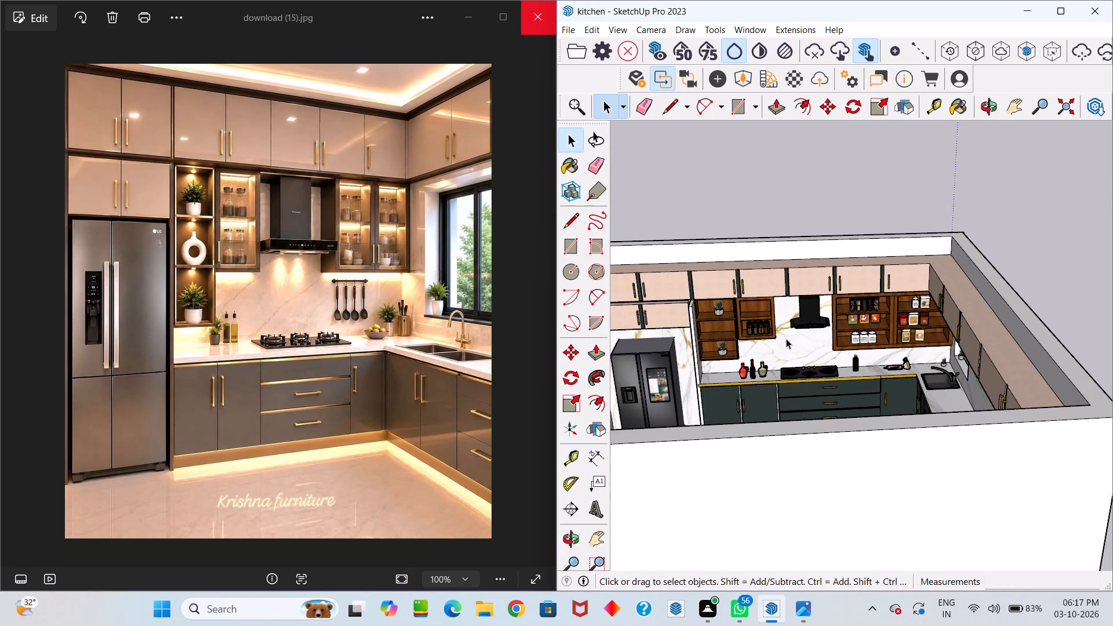
scroll(798, 345, down, 12)
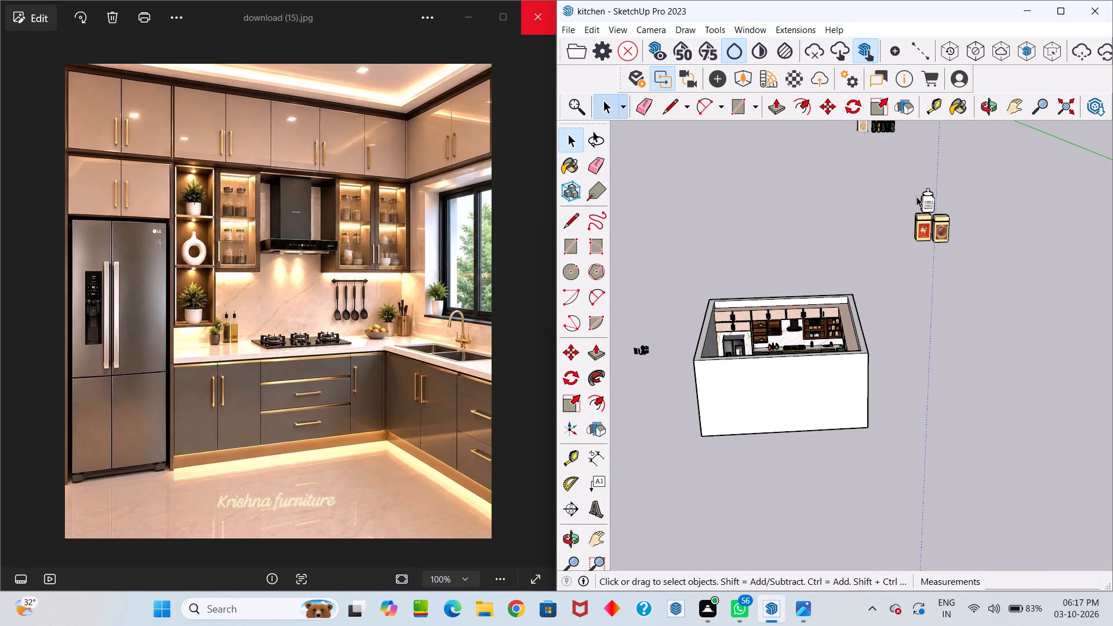
scroll(916, 196, up, 4)
scroll(926, 243, down, 3)
middle_drag(933, 284, 932, 277)
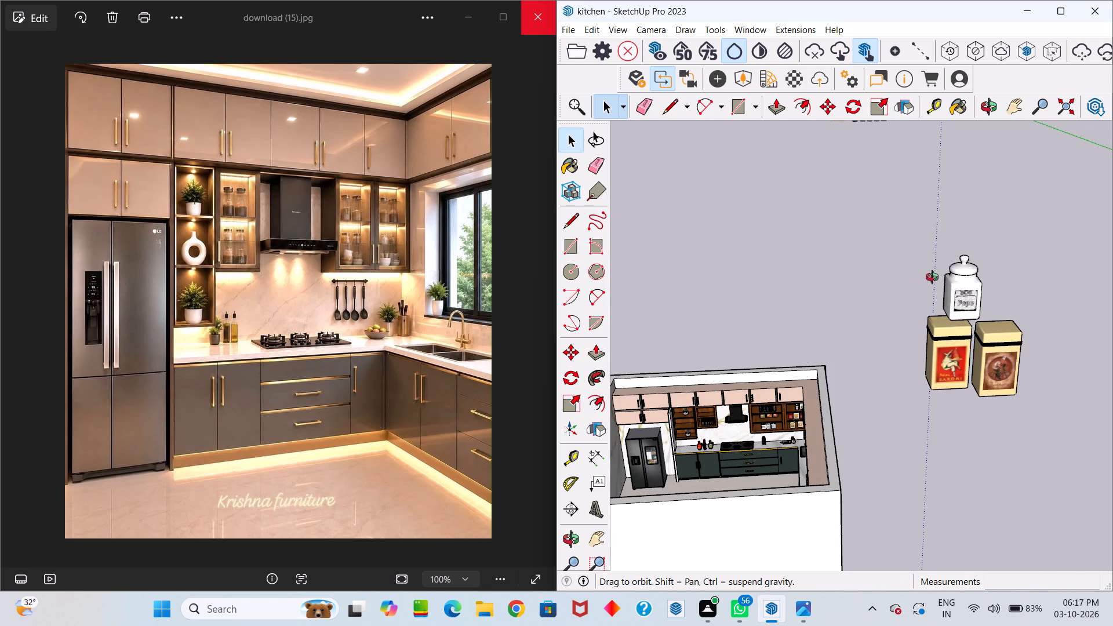
middle_drag(932, 277, 927, 263)
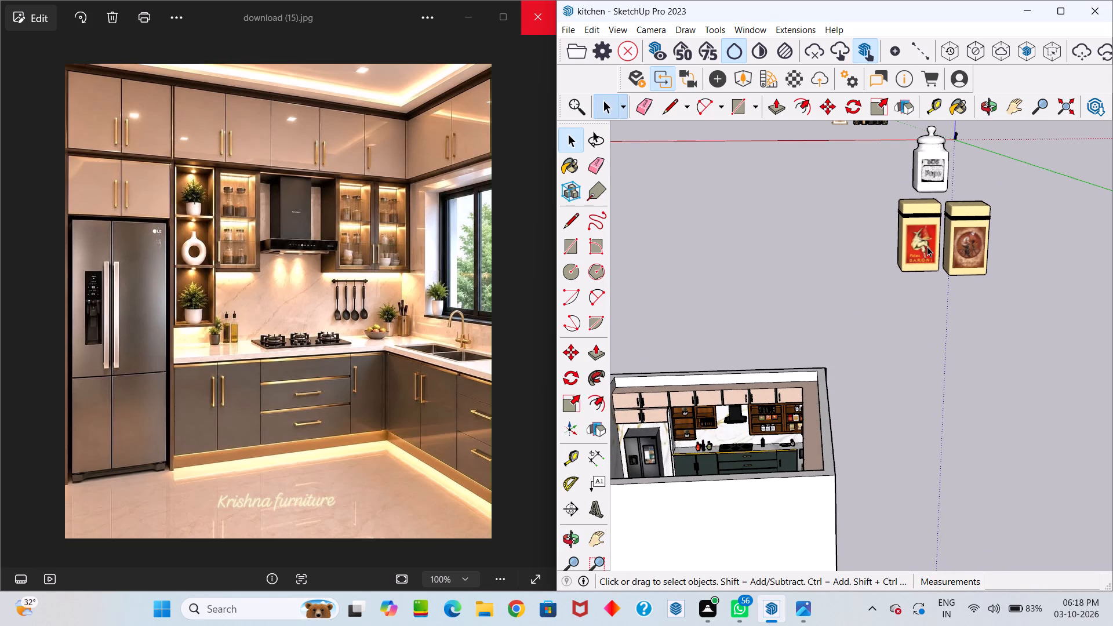
scroll(924, 265, down, 2)
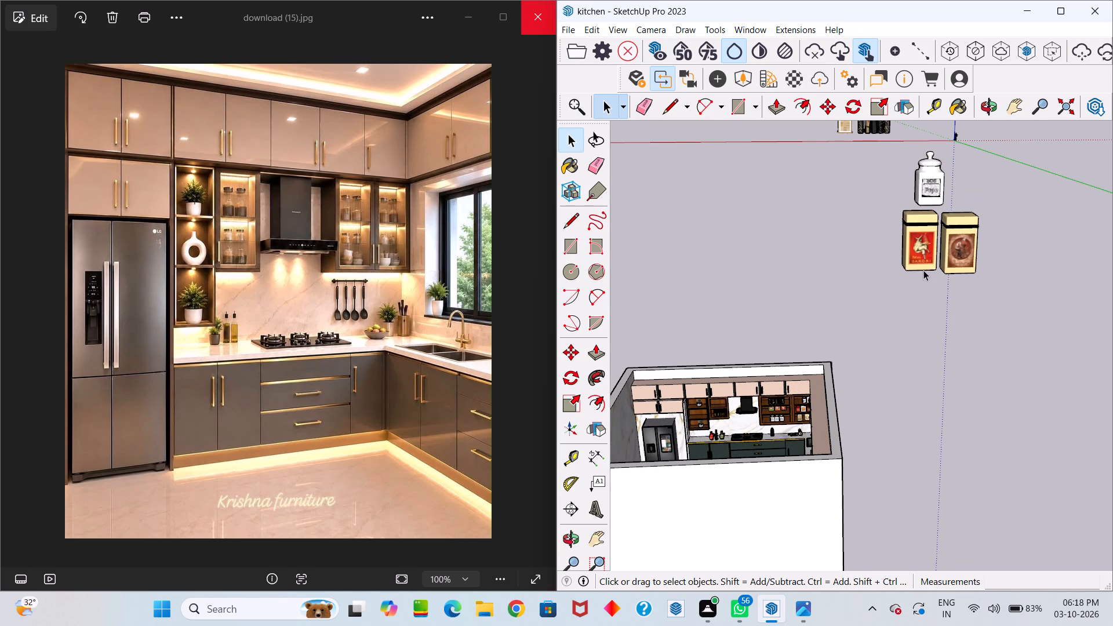
scroll(923, 271, down, 4)
scroll(923, 274, up, 2)
scroll(783, 365, up, 4)
middle_drag(786, 365, 858, 359)
drag(786, 365, 858, 359)
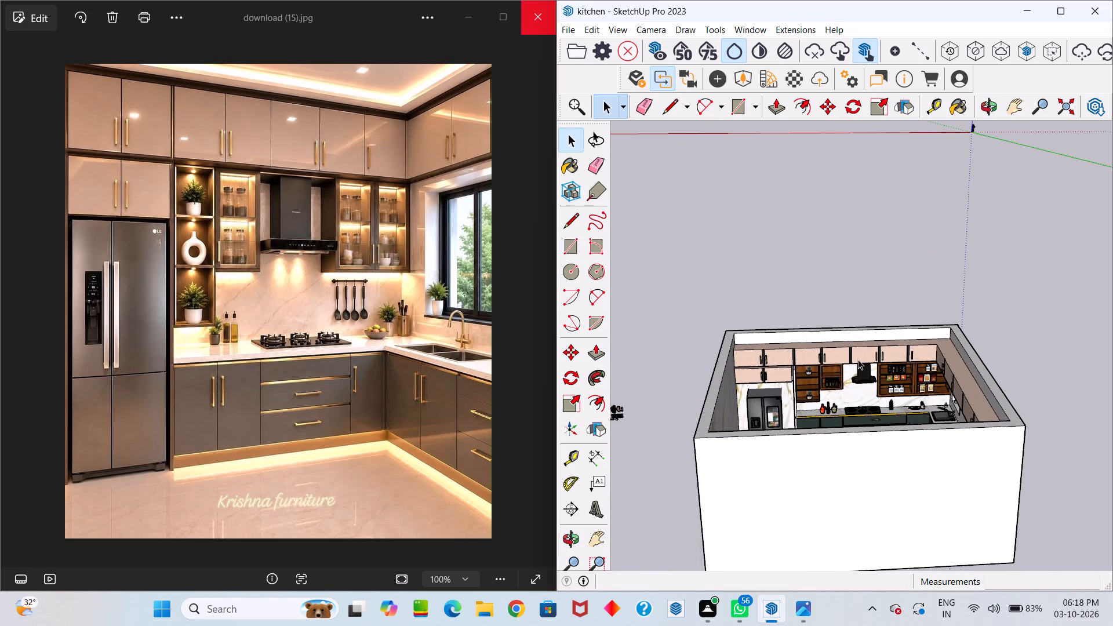
middle_drag(858, 360, 836, 403)
scroll(832, 401, up, 13)
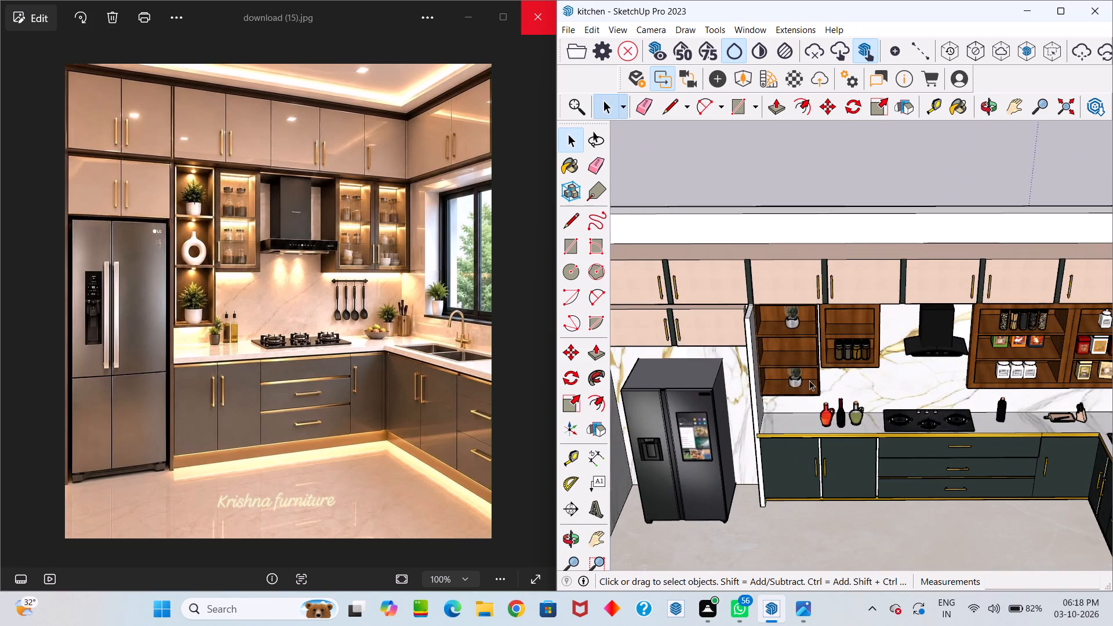
middle_drag(810, 376, 801, 425)
scroll(795, 442, up, 5)
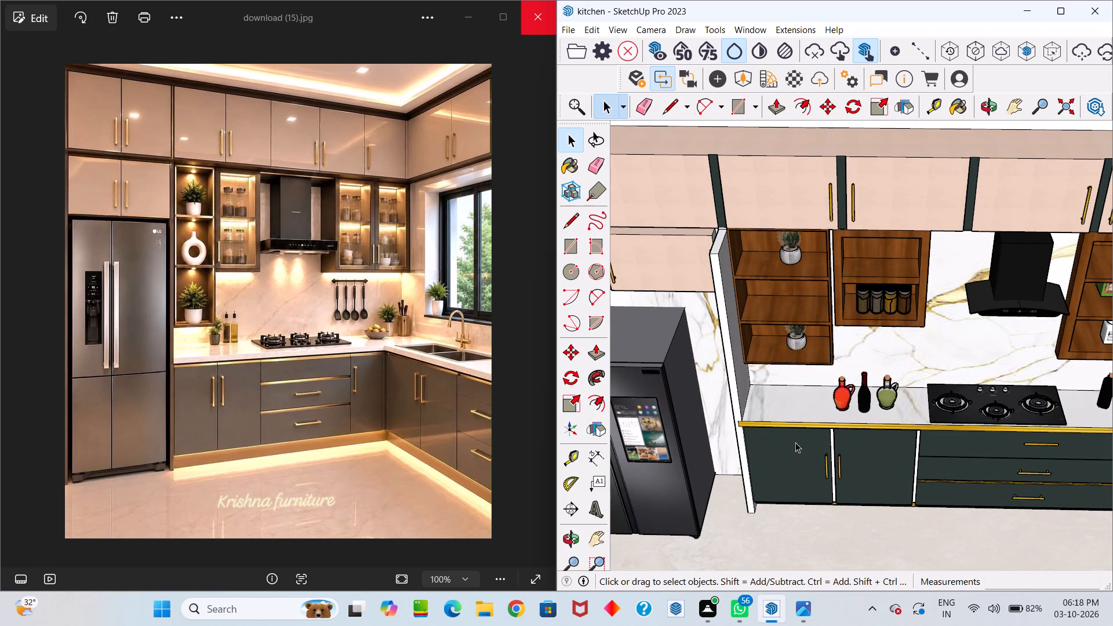
scroll(742, 471, down, 3)
middle_drag(976, 364, 818, 363)
drag(974, 364, 815, 359)
scroll(805, 330, down, 1)
middle_drag(852, 333, 910, 242)
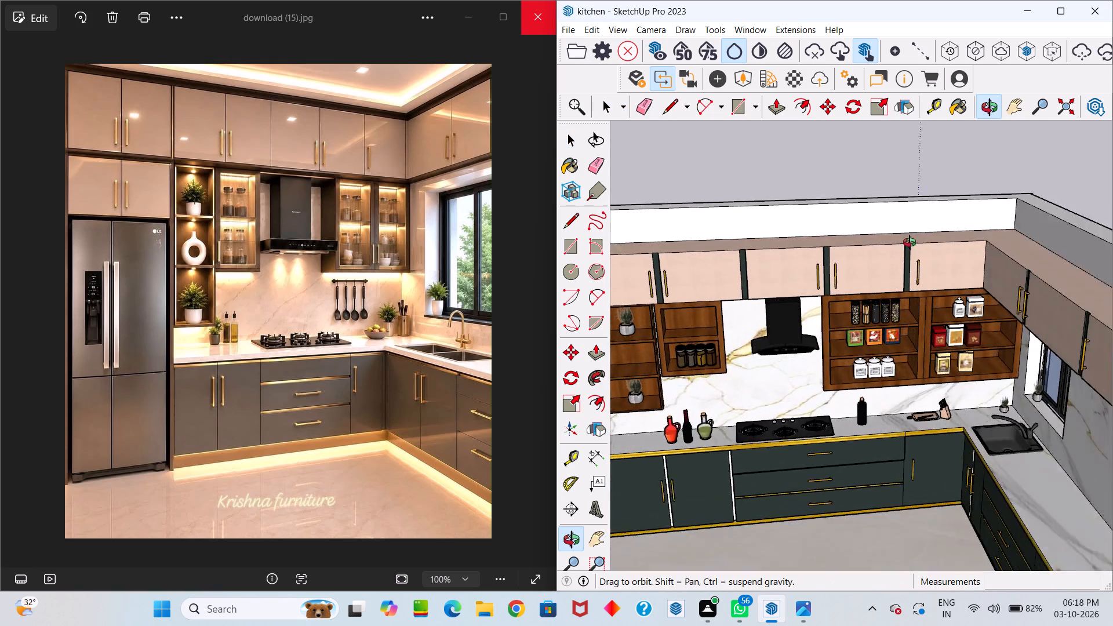
middle_drag(910, 242, 847, 232)
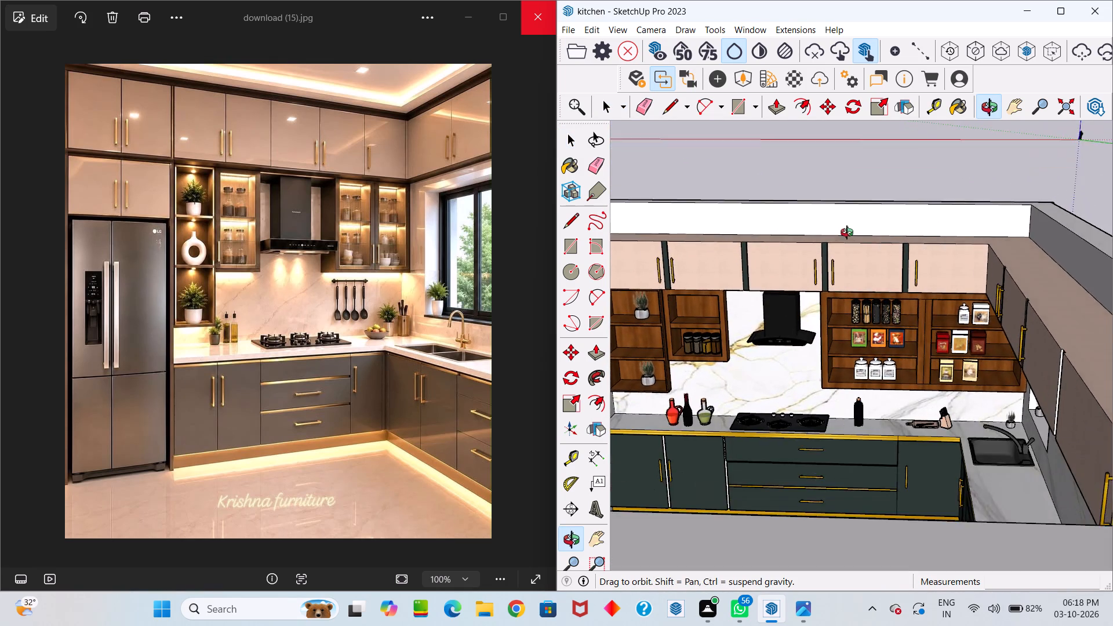
middle_drag(847, 232, 831, 247)
Move the red-labelled Pates Baroni tin about 47' into the kitchen, to the top of the open shelf unit nearest the window.
scroll(808, 276, down, 15)
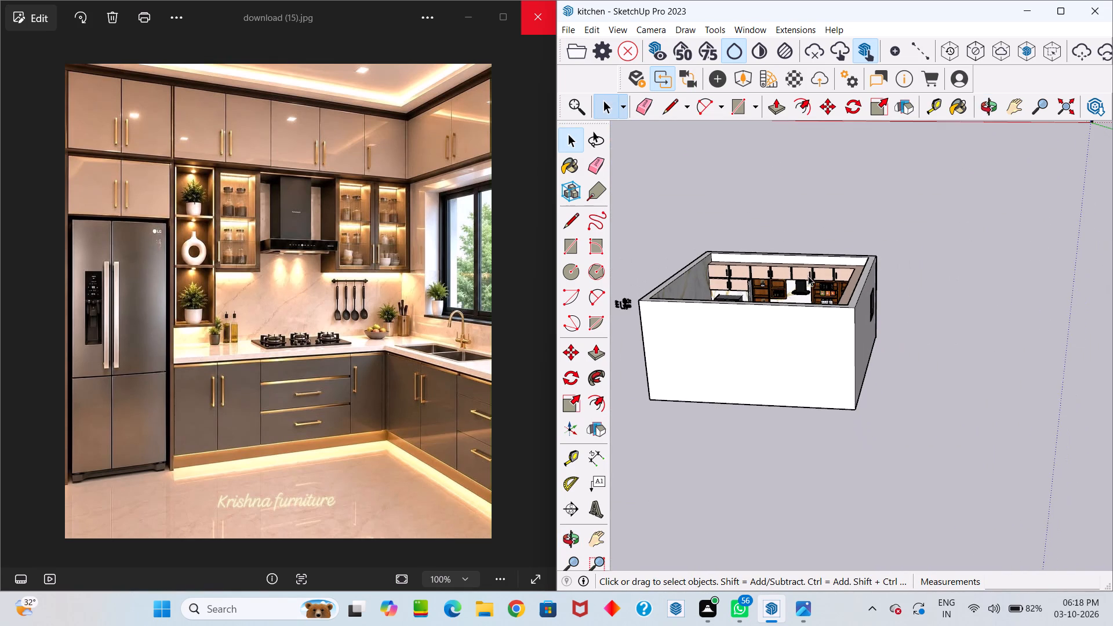
scroll(981, 329, down, 6)
scroll(911, 187, up, 4)
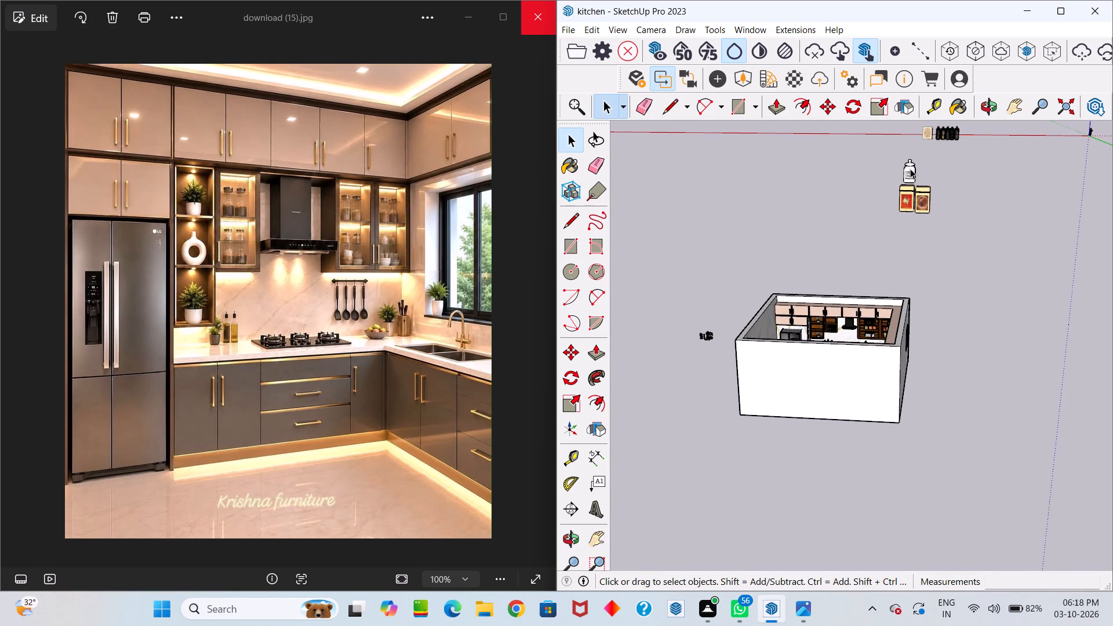
click(900, 196)
scroll(907, 225, up, 4)
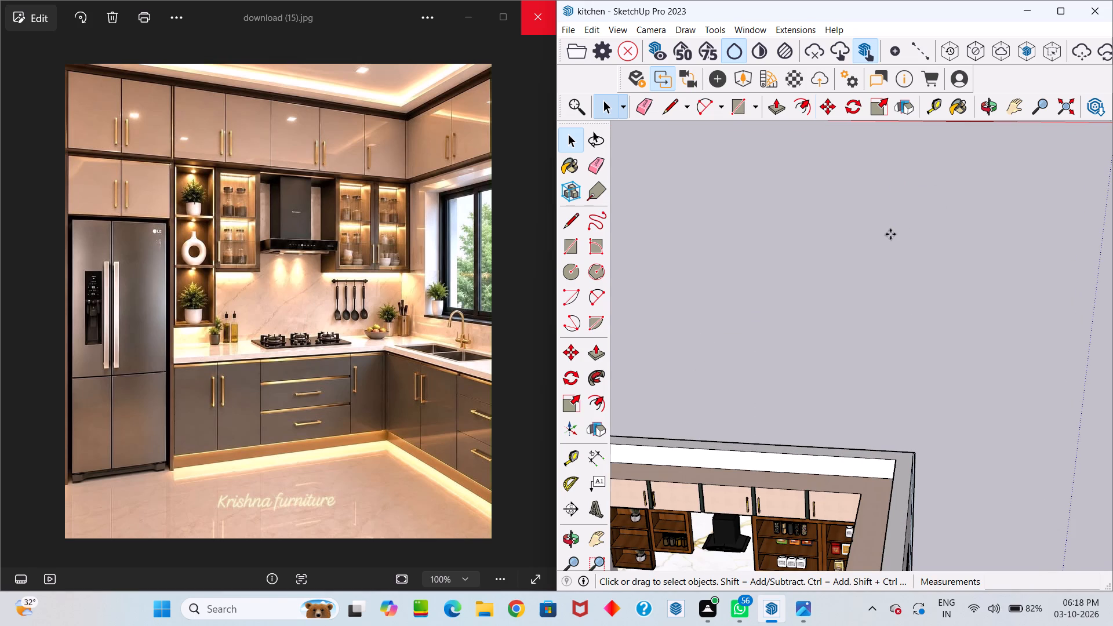
key(m)
scroll(890, 234, down, 12)
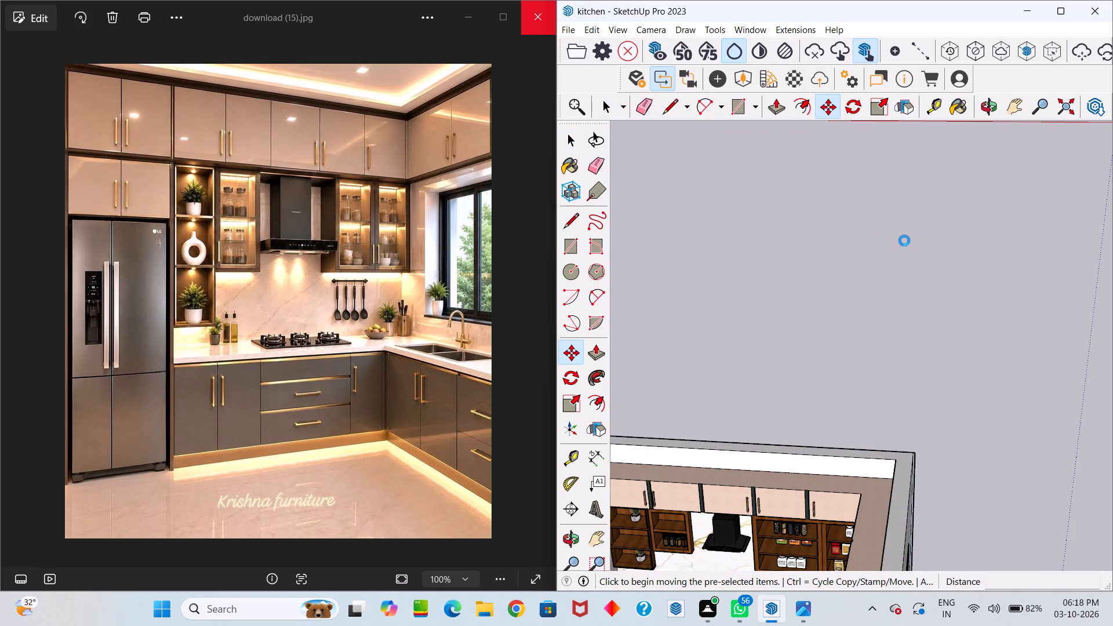
scroll(961, 208, down, 3)
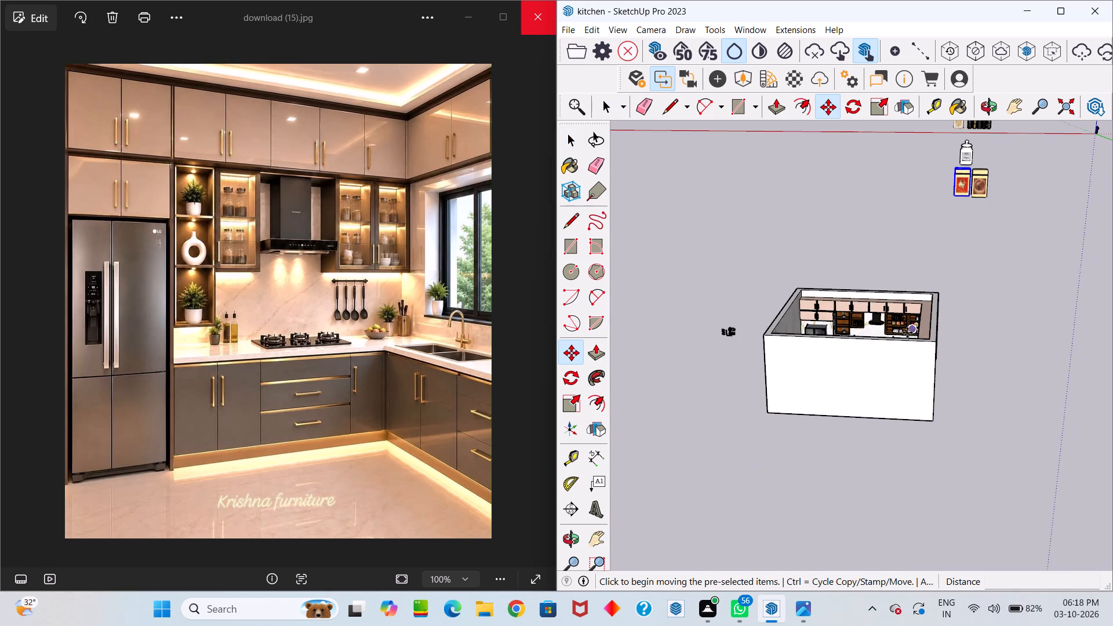
click(951, 193)
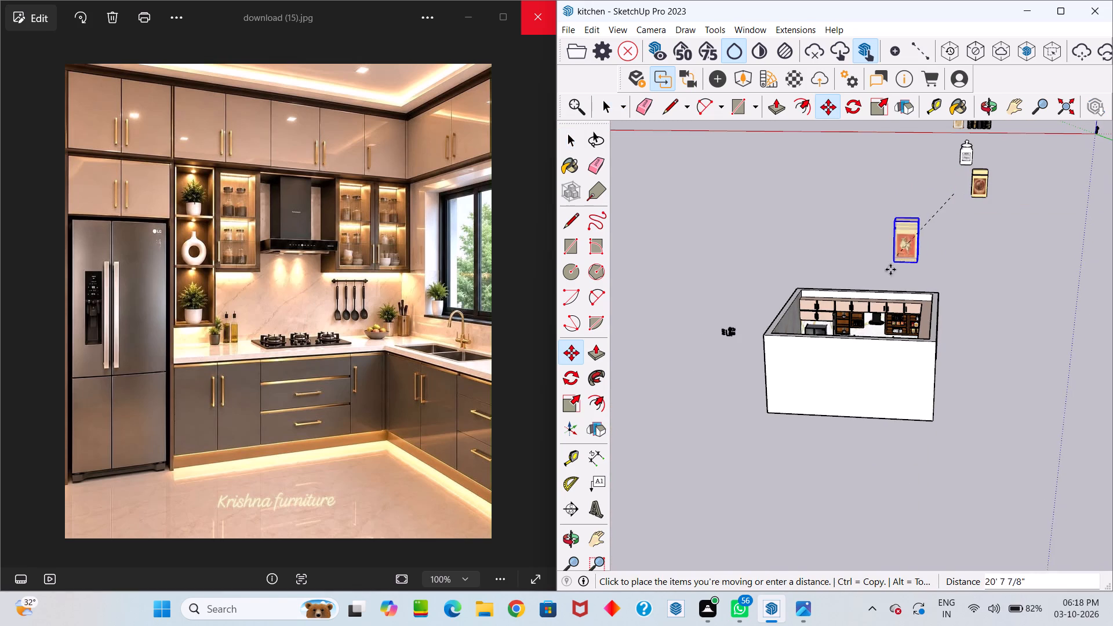
scroll(890, 327, up, 18)
scroll(901, 325, up, 7)
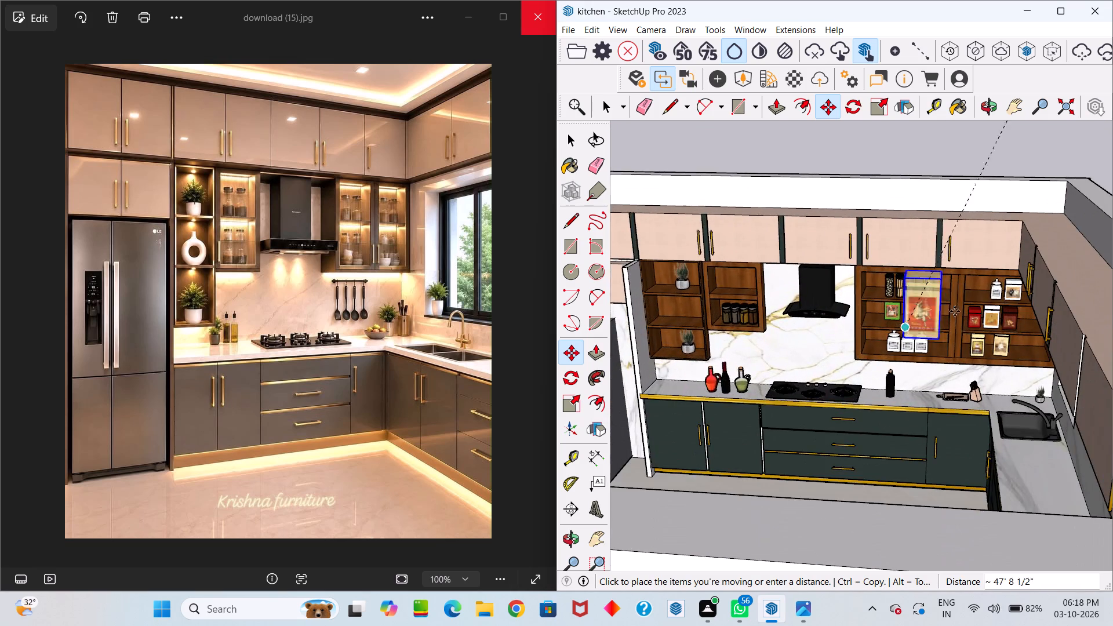
scroll(969, 297, up, 11)
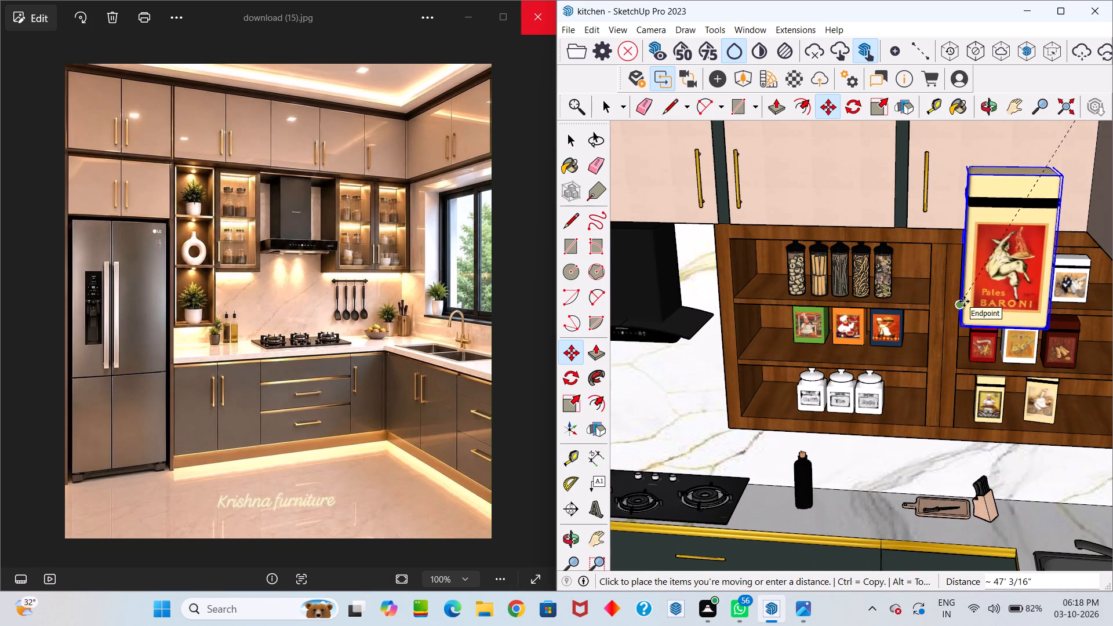
click(964, 301)
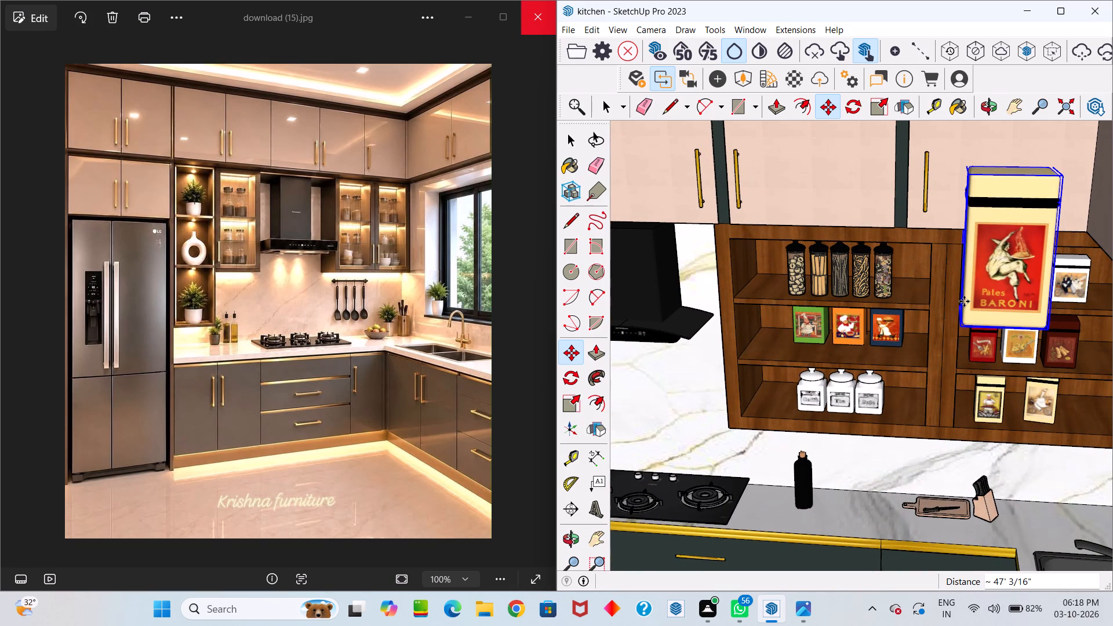
Scale the Baroni tin down uniformly from its corners, finishing with a factor of about 0.26.
key(s)
drag(1052, 332, 1038, 315)
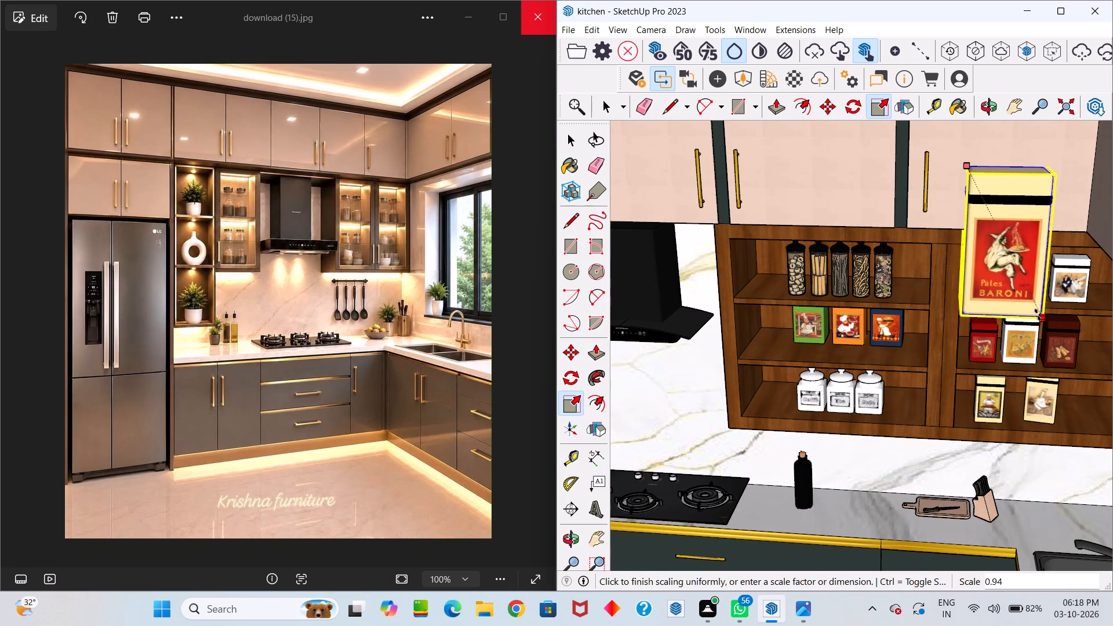
drag(1038, 315, 1020, 262)
drag(1021, 168, 1019, 176)
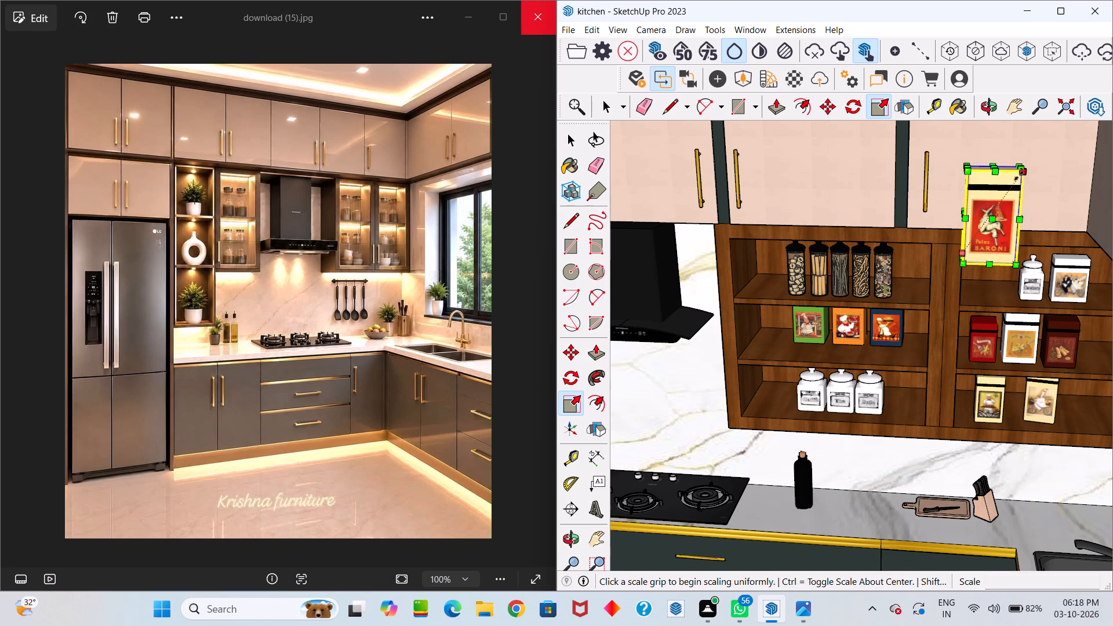
drag(1019, 176, 998, 250)
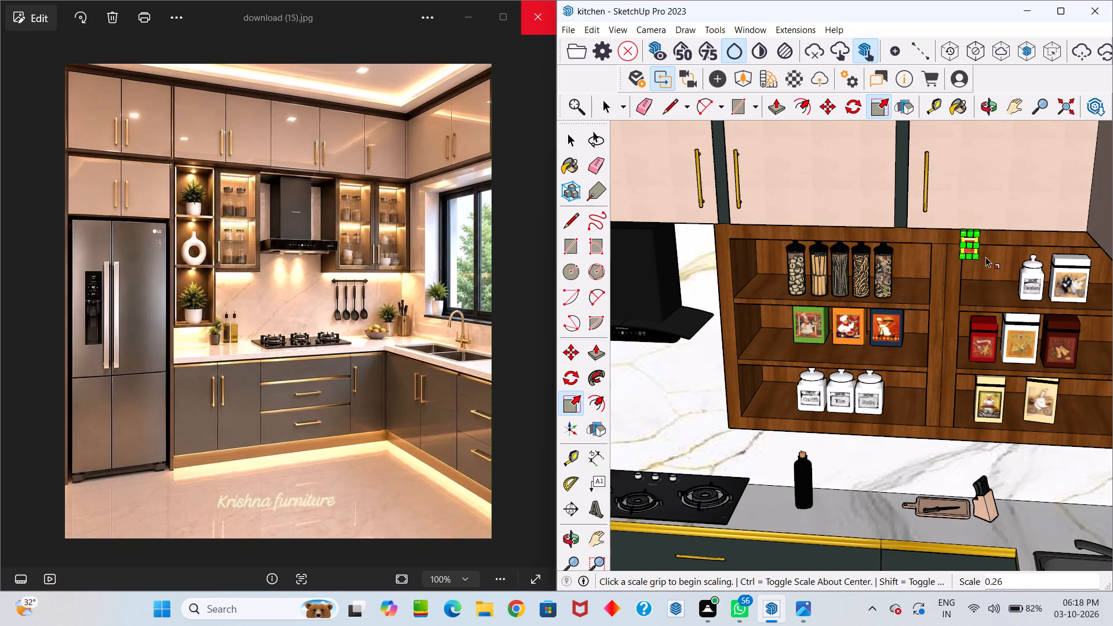
Move the Baroni tin about 1' 2 5/16" onto the upper shelf, beside the white lidded jar.
key(m)
click(977, 258)
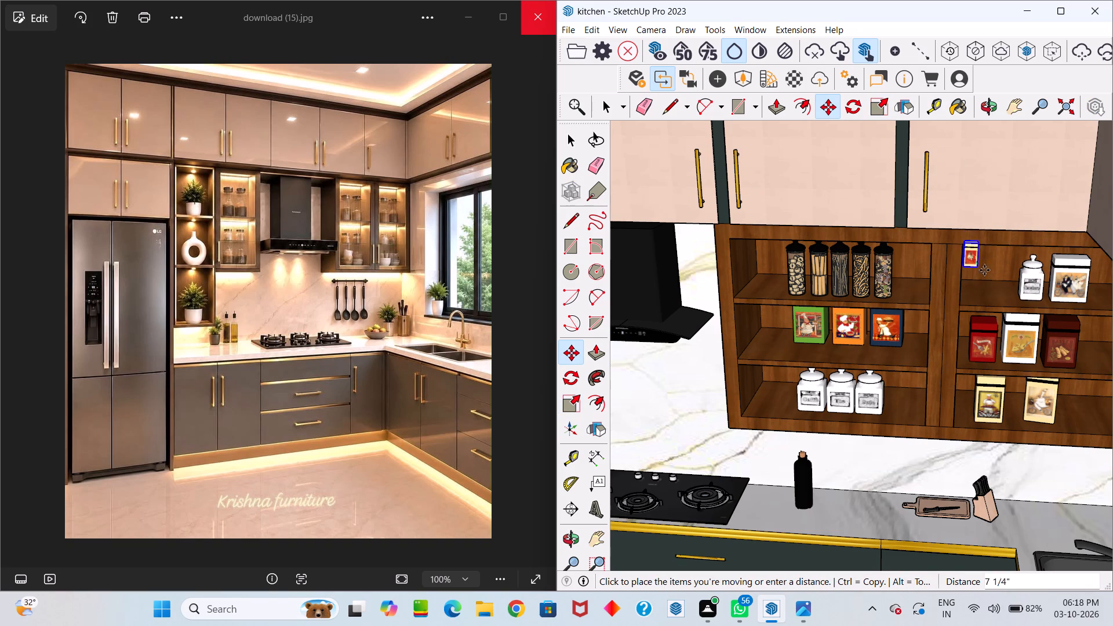
click(1008, 294)
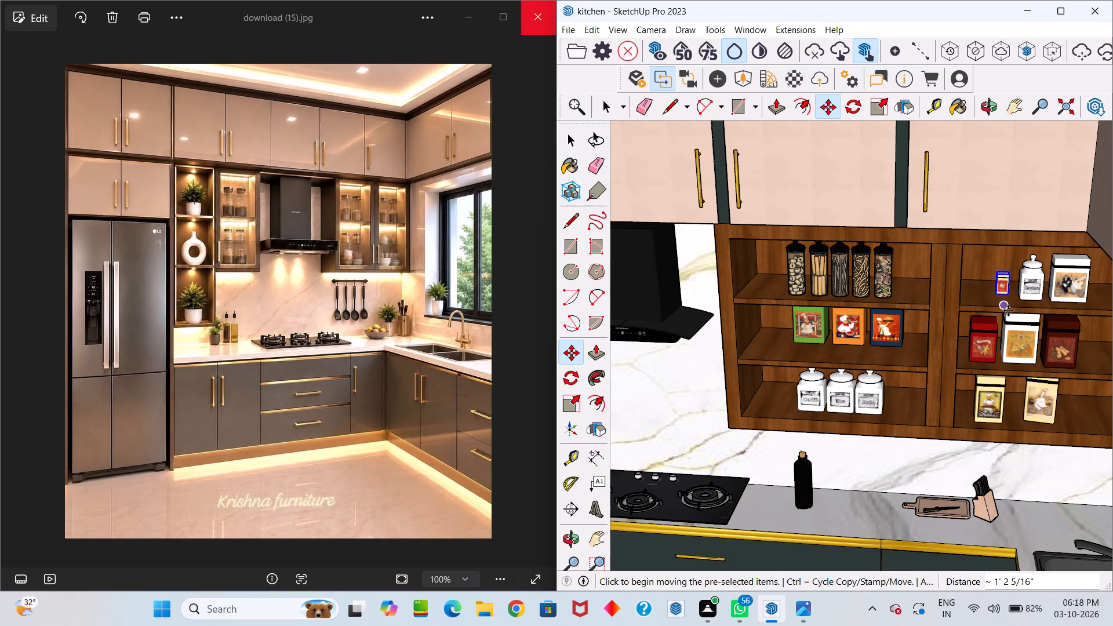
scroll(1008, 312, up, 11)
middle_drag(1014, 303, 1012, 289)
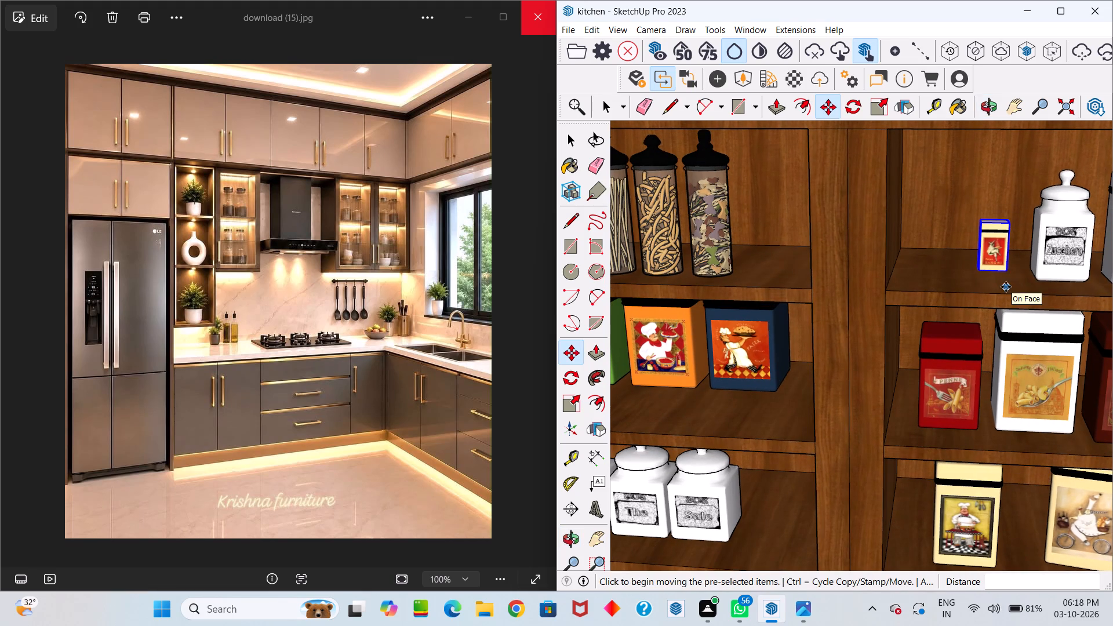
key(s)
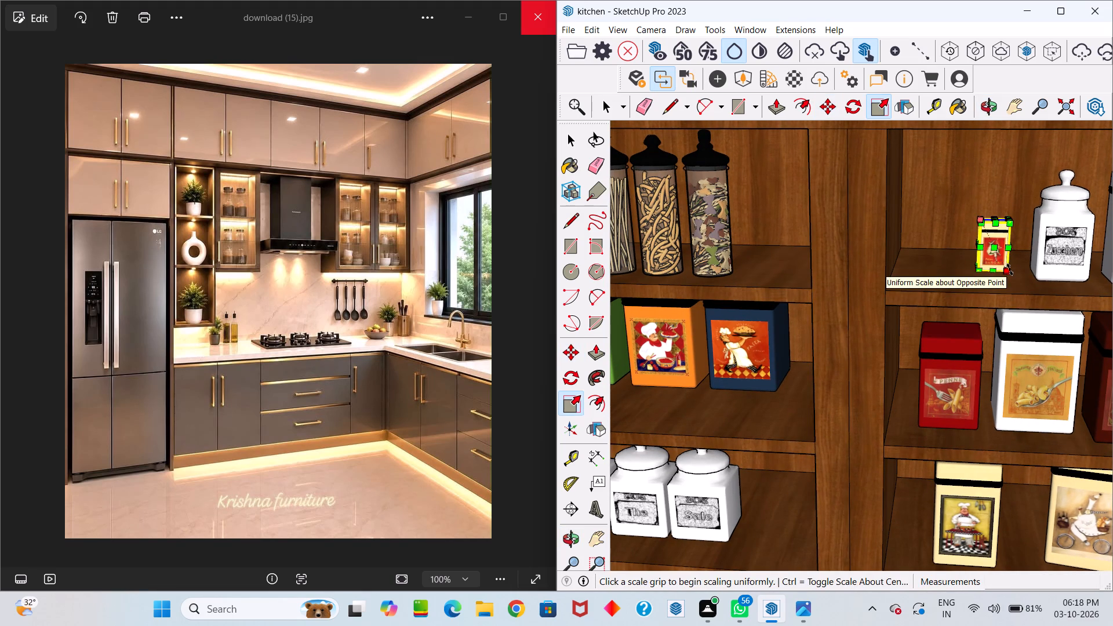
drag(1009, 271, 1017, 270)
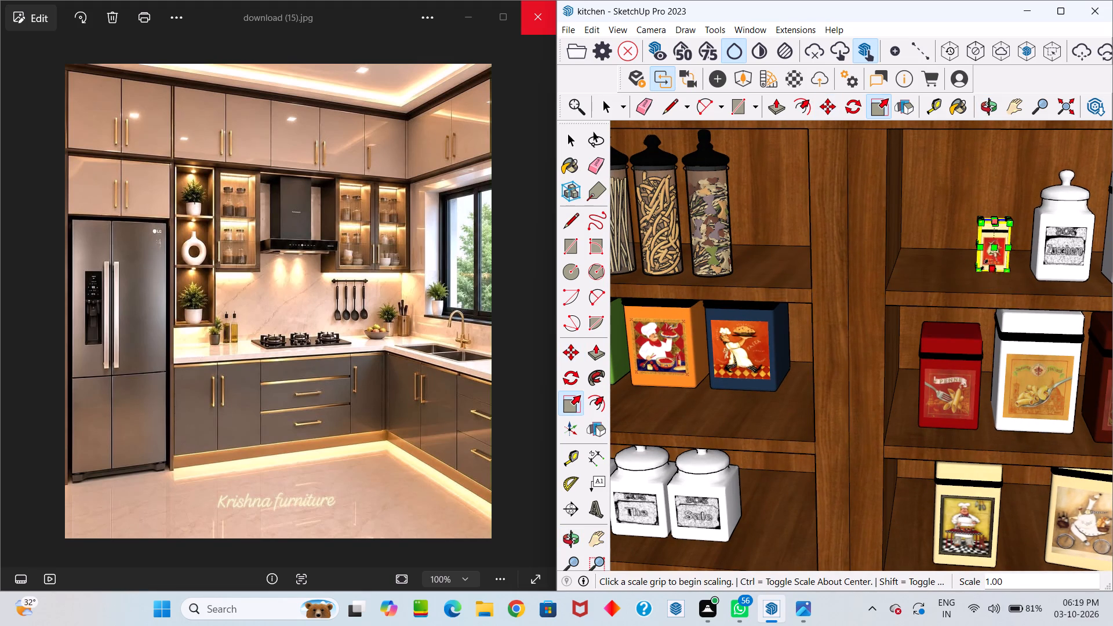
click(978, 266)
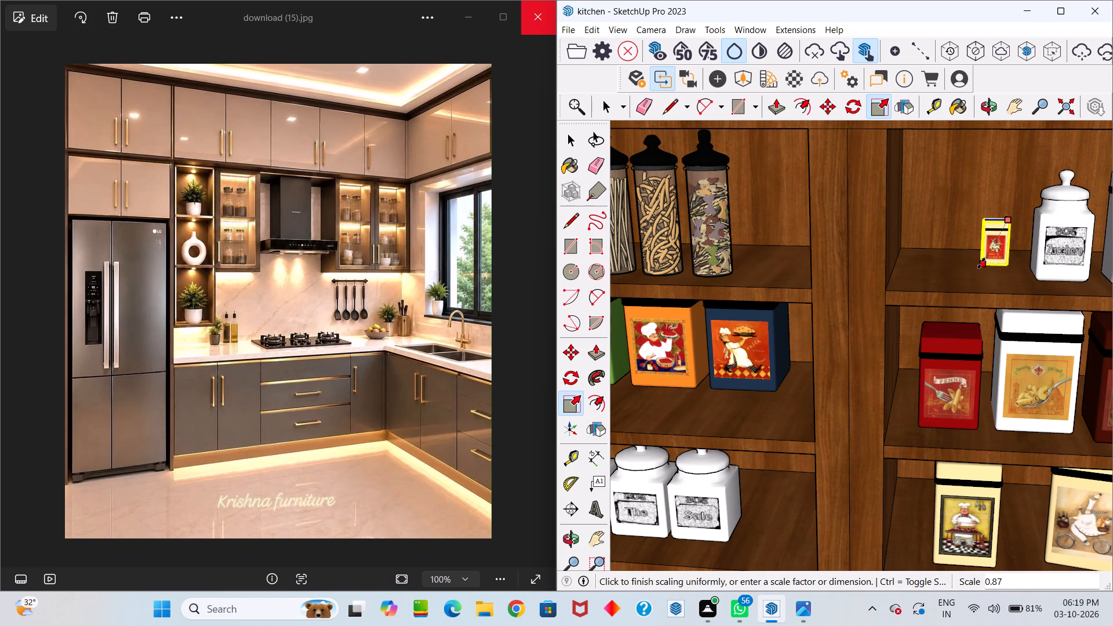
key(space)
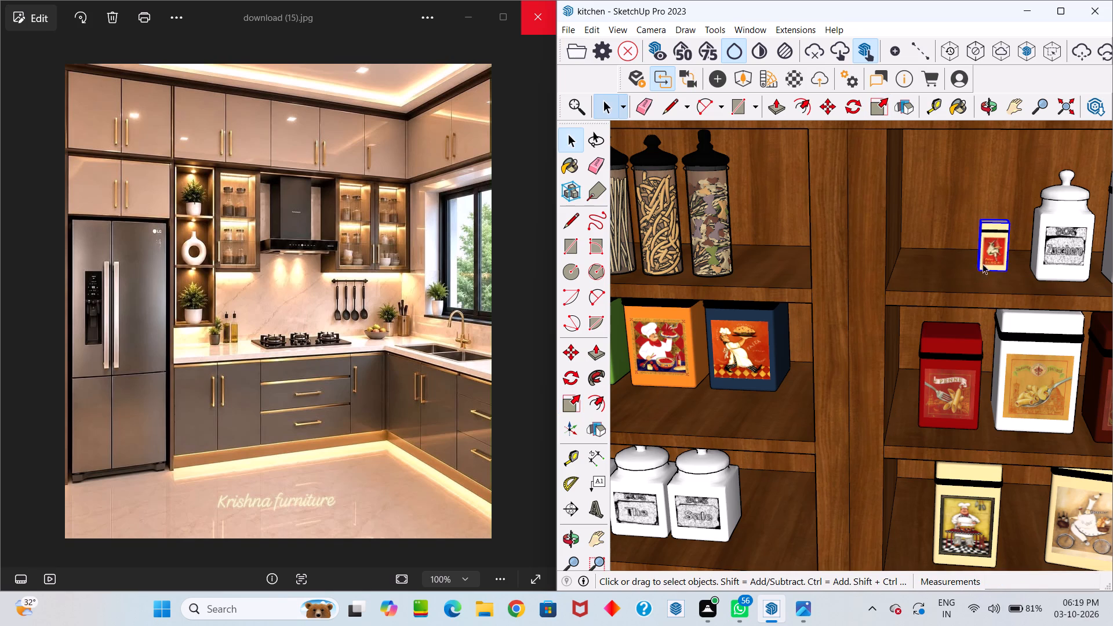
Stretch the Baroni tin's depth along the green axis with the Scale tool, finishing with a factor of about 1.84.
scroll(986, 256, up, 4)
click(989, 246)
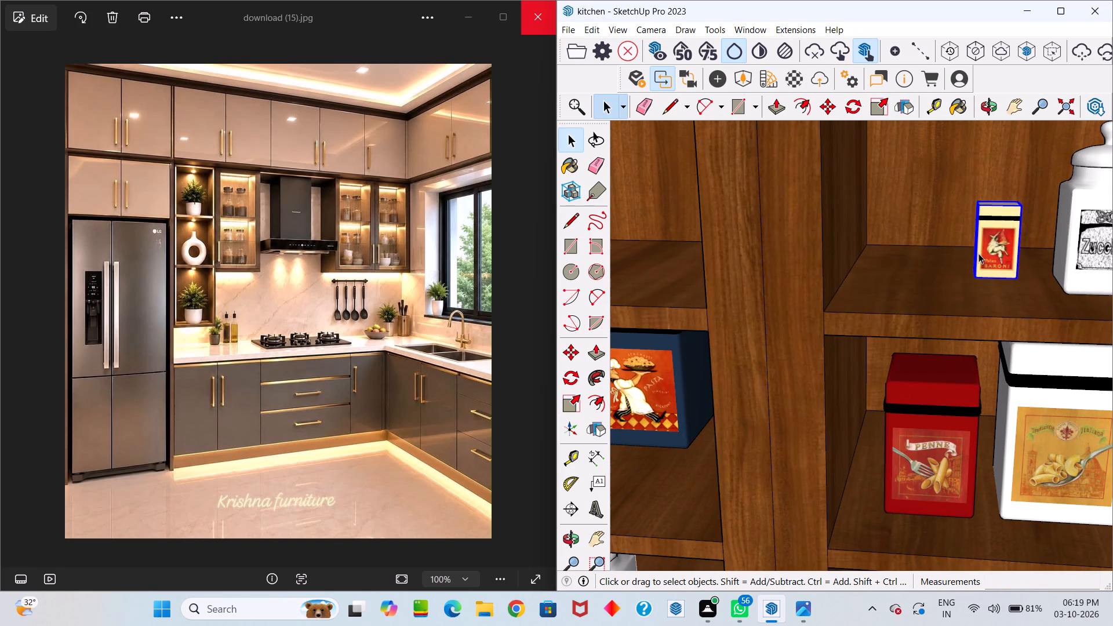
key(s)
middle_drag(980, 250, 1060, 287)
scroll(996, 252, up, 4)
drag(973, 236, 977, 241)
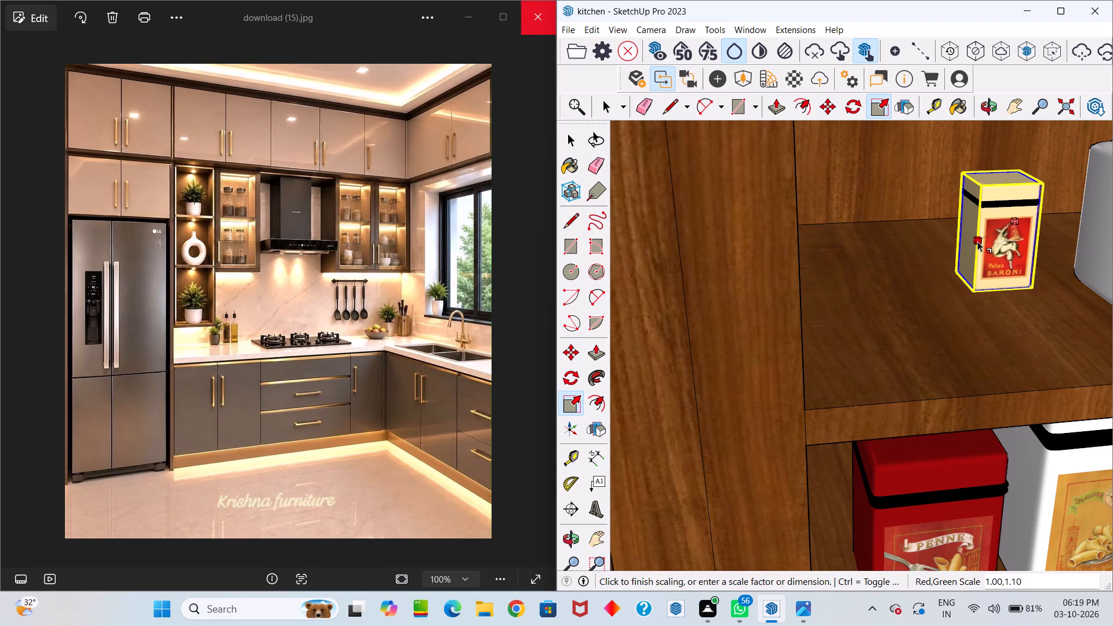
drag(977, 241, 986, 250)
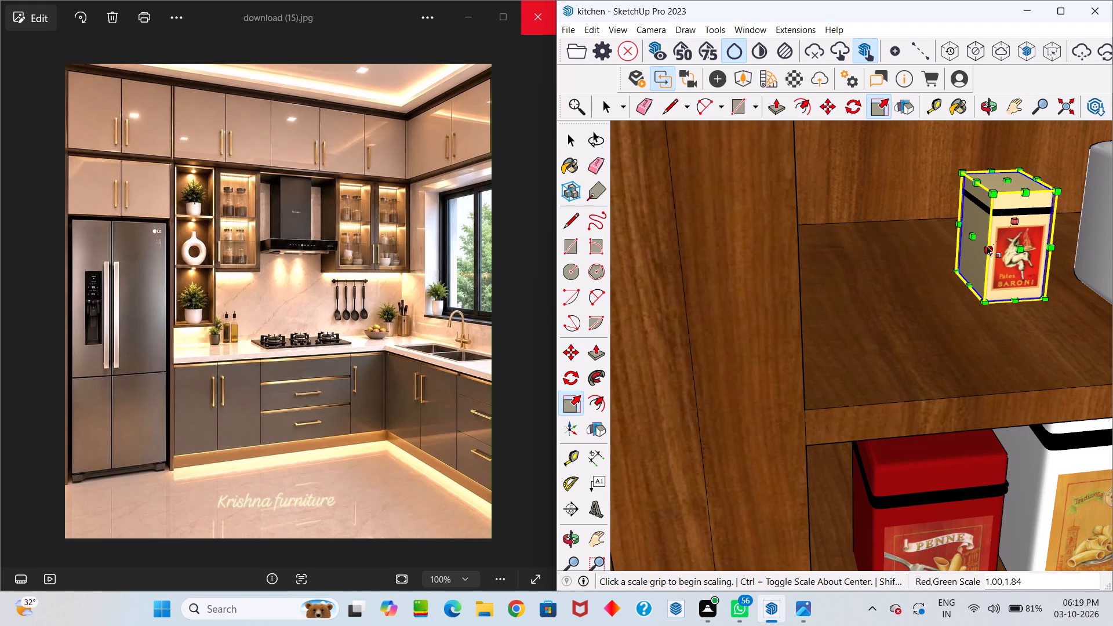
key(space)
Move the deepened Baroni tin forward on the upper shelf towards its front edge, beside the white Zucchero jar.
middle_drag(997, 275, 981, 321)
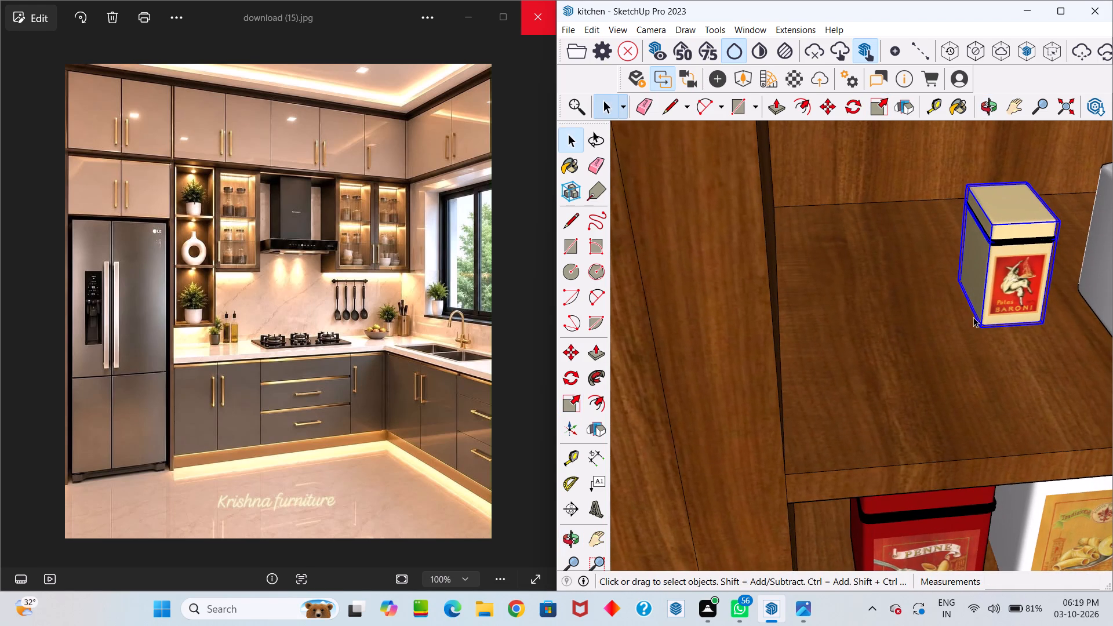
click(973, 315)
key(m)
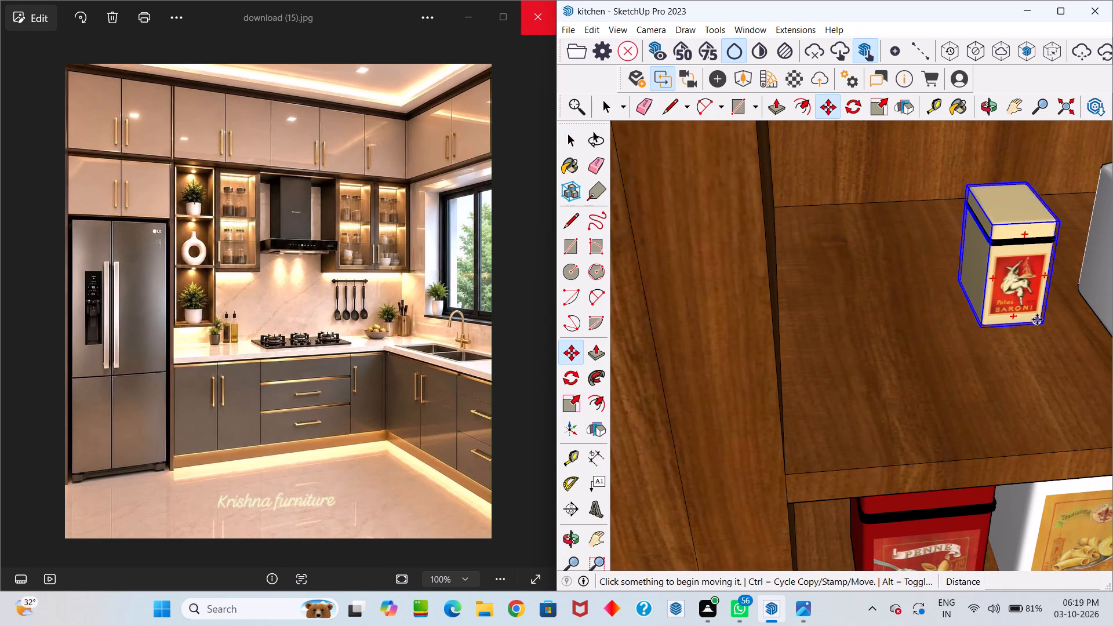
click(1037, 319)
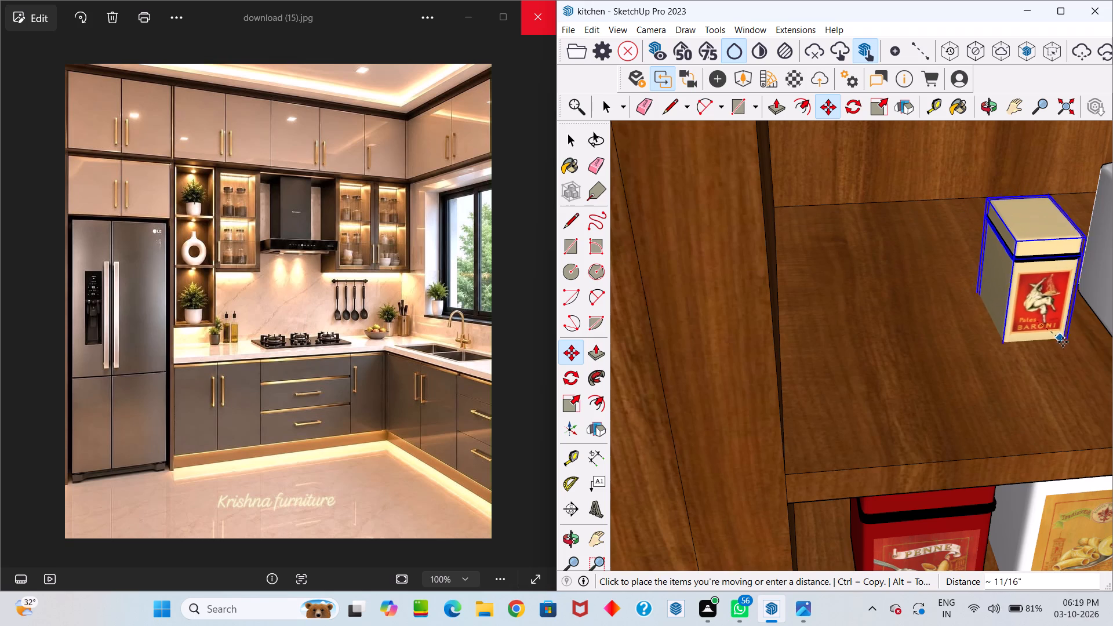
click(1086, 377)
scroll(1085, 333, down, 1)
middle_drag(1085, 332, 1010, 257)
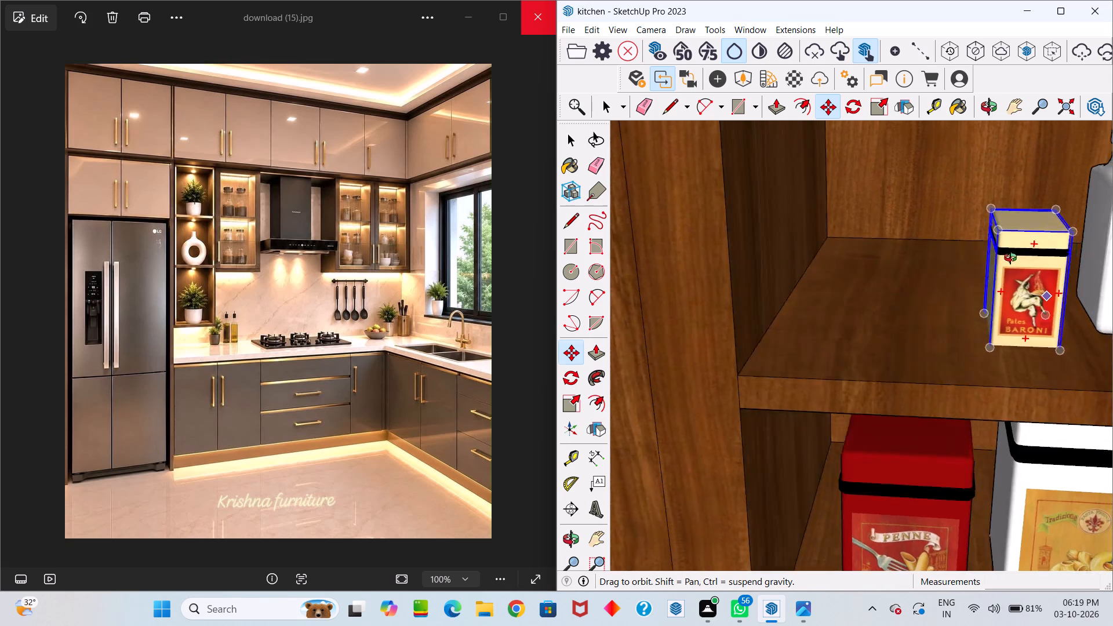
middle_drag(1010, 257, 962, 241)
scroll(972, 248, down, 4)
scroll(986, 331, down, 2)
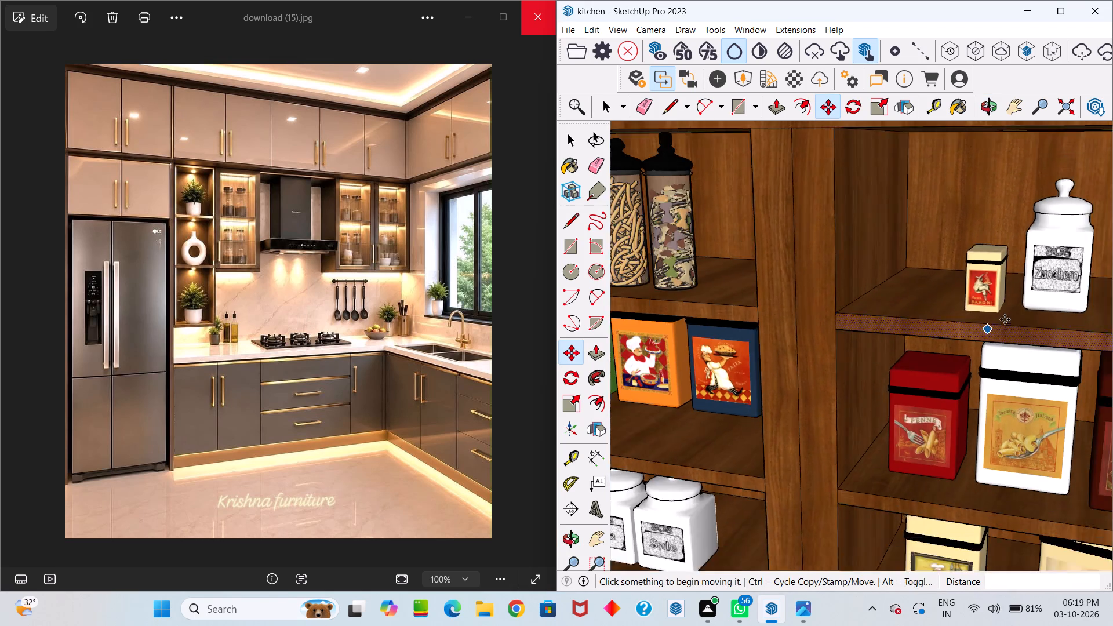
scroll(1005, 319, down, 6)
key(space)
Scale the Baroni tin taller along the blue axis and slightly wider towards the Zucchero jar.
scroll(1012, 258, down, 1)
middle_drag(1014, 258, 1054, 259)
scroll(1027, 257, up, 4)
click(999, 279)
key(s)
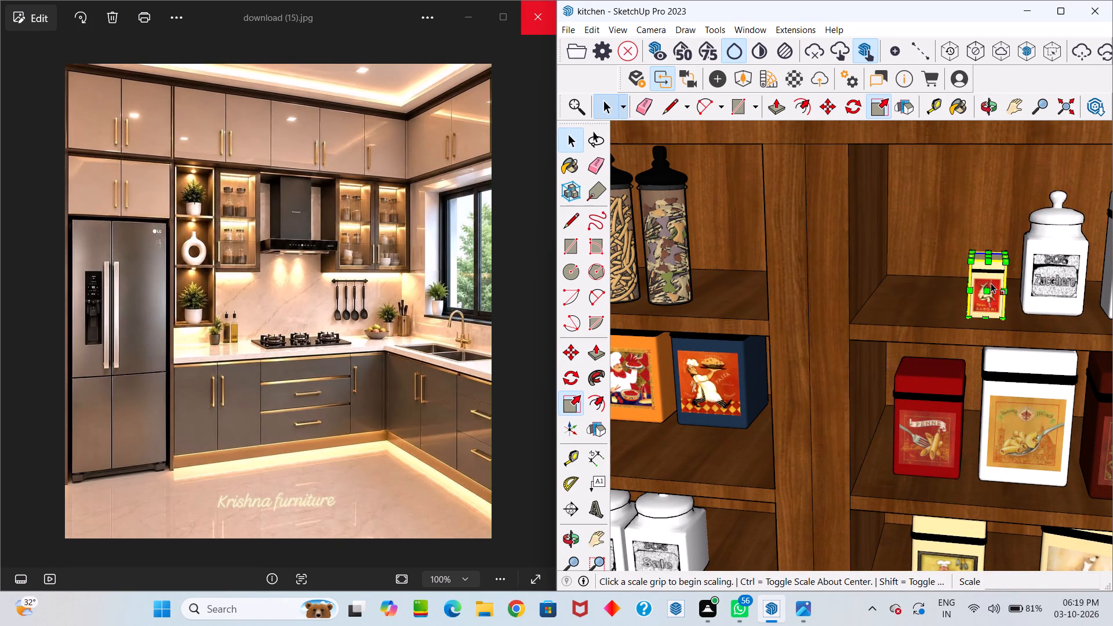
middle_drag(1001, 252, 954, 353)
scroll(994, 306, up, 2)
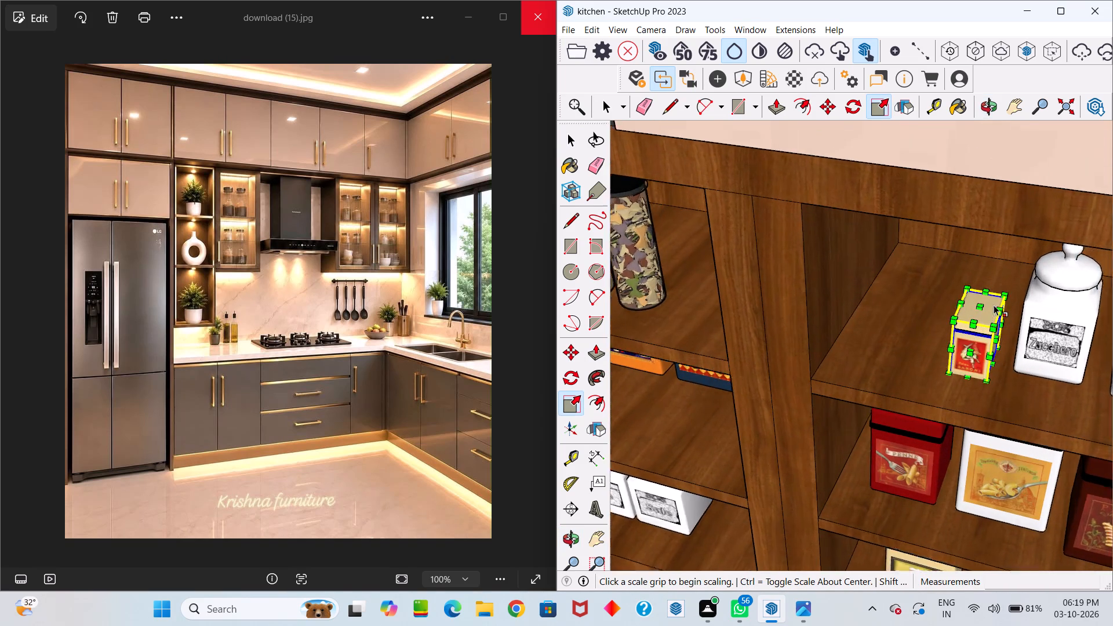
scroll(994, 305, up, 1)
click(977, 303)
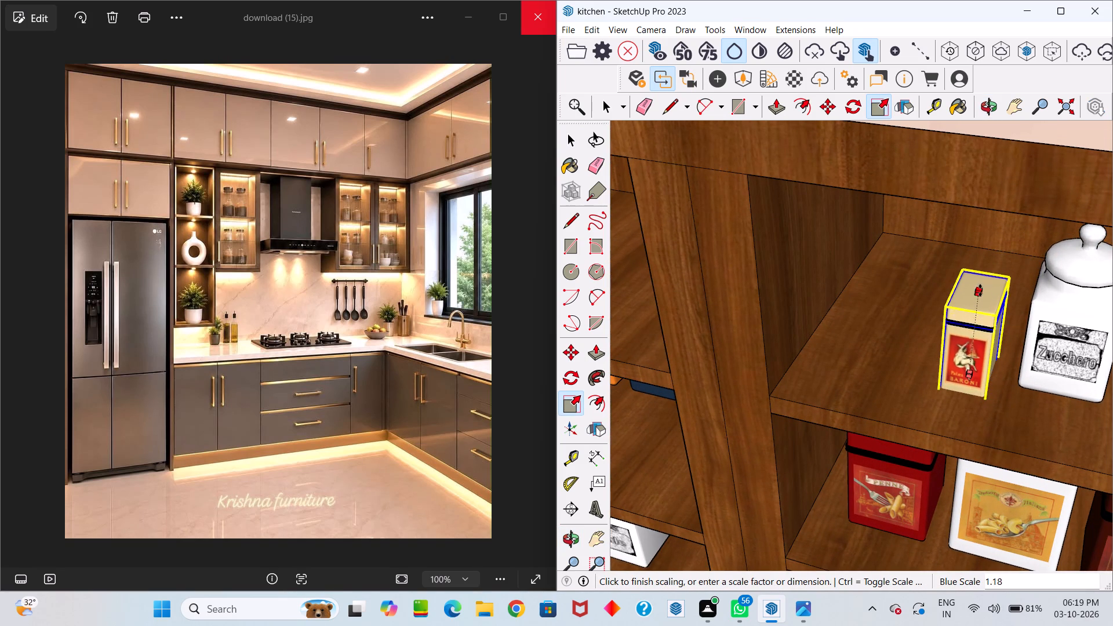
click(980, 279)
drag(998, 333, 1011, 334)
key(space)
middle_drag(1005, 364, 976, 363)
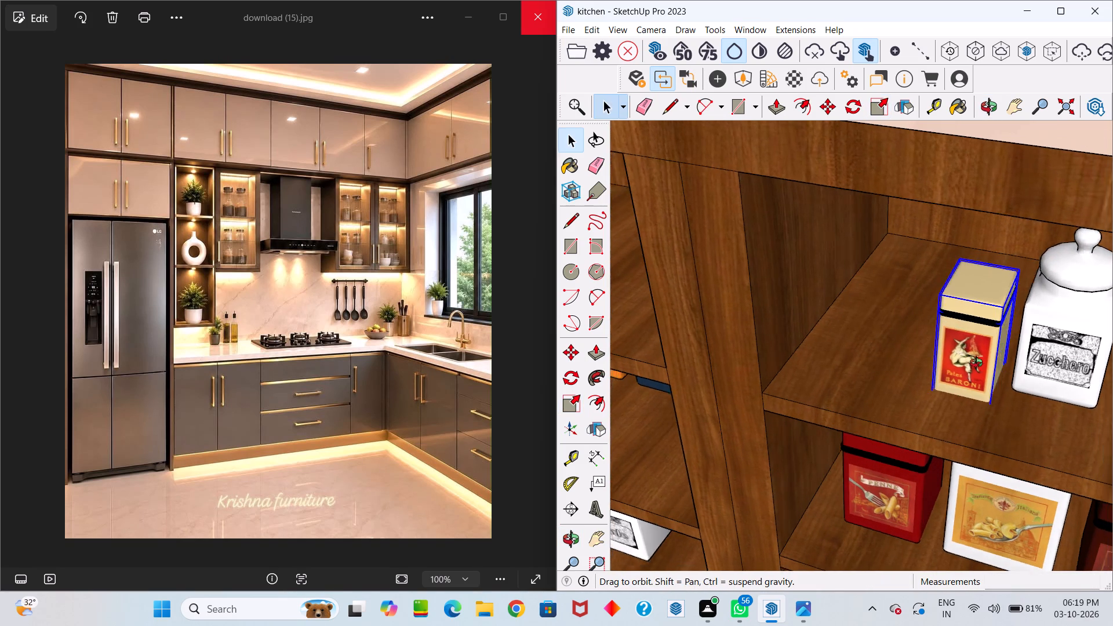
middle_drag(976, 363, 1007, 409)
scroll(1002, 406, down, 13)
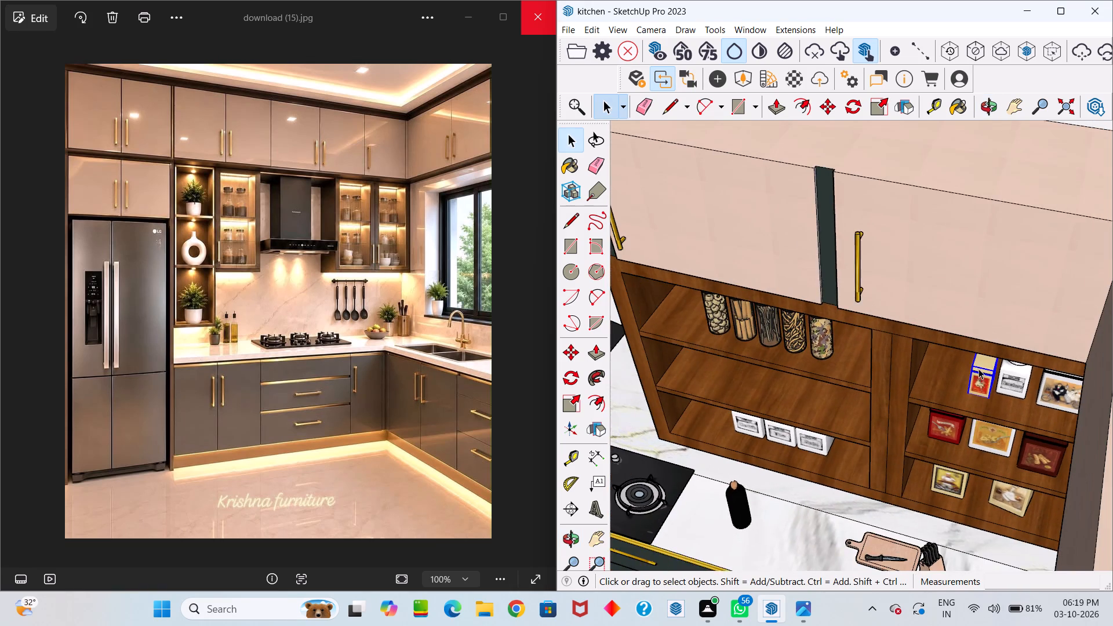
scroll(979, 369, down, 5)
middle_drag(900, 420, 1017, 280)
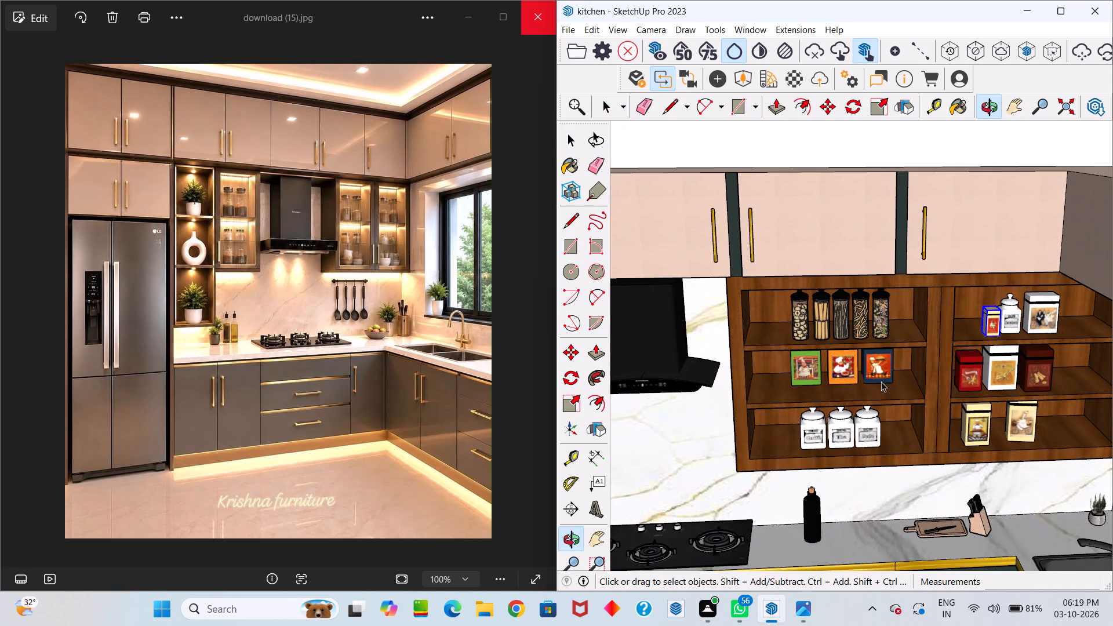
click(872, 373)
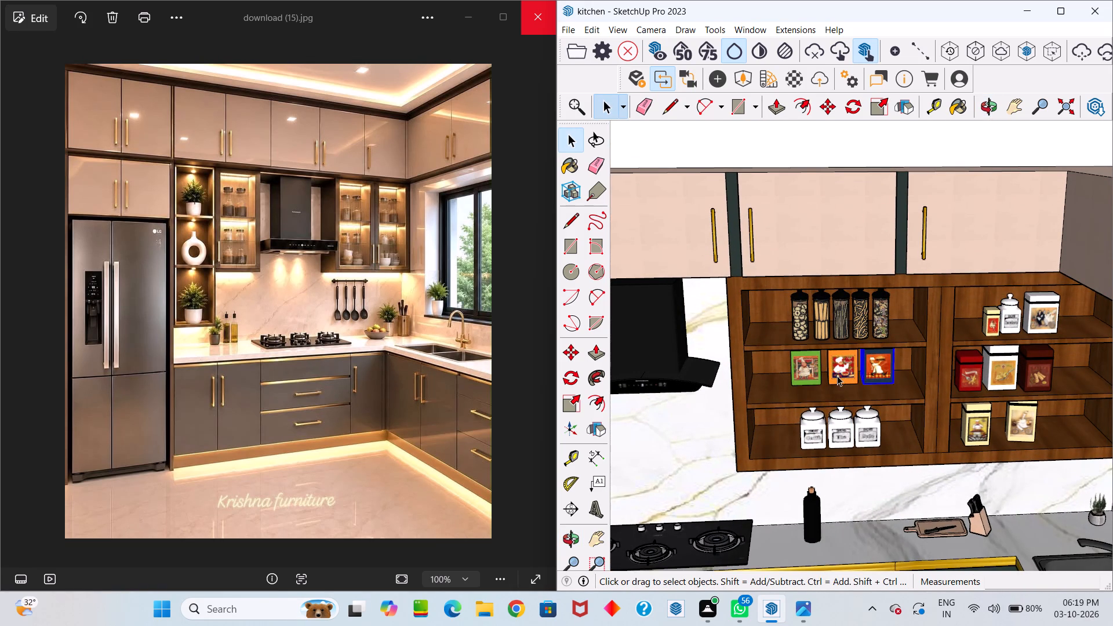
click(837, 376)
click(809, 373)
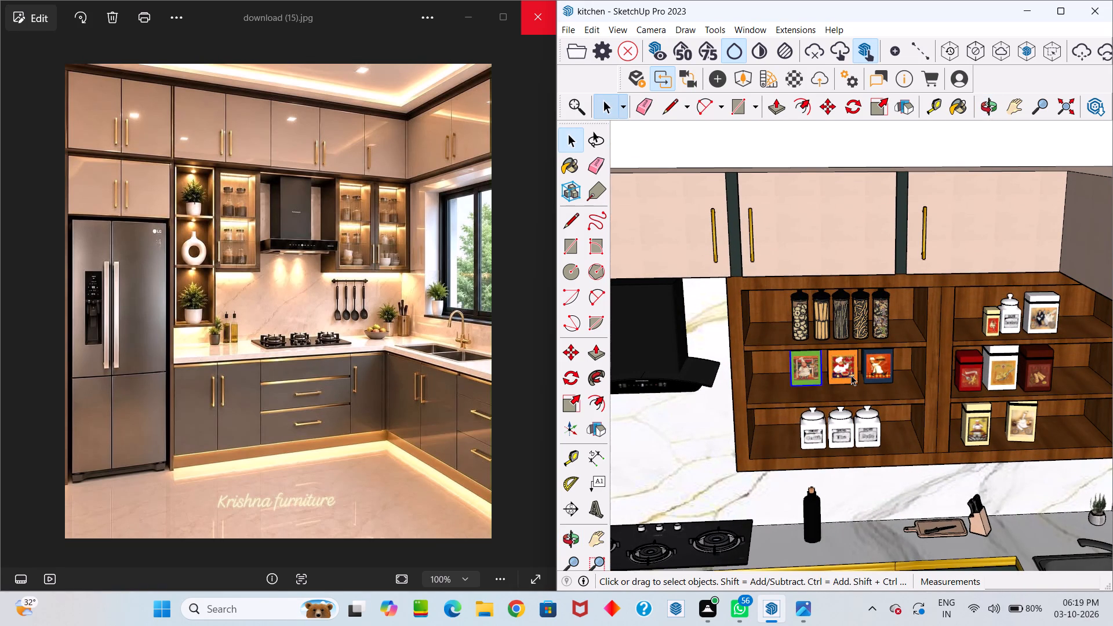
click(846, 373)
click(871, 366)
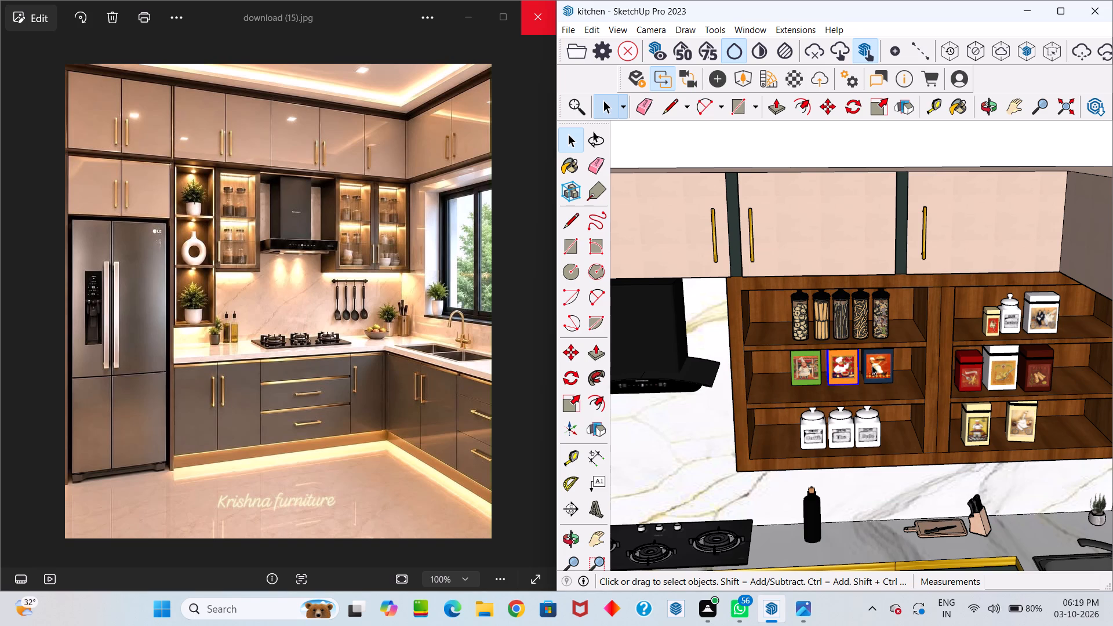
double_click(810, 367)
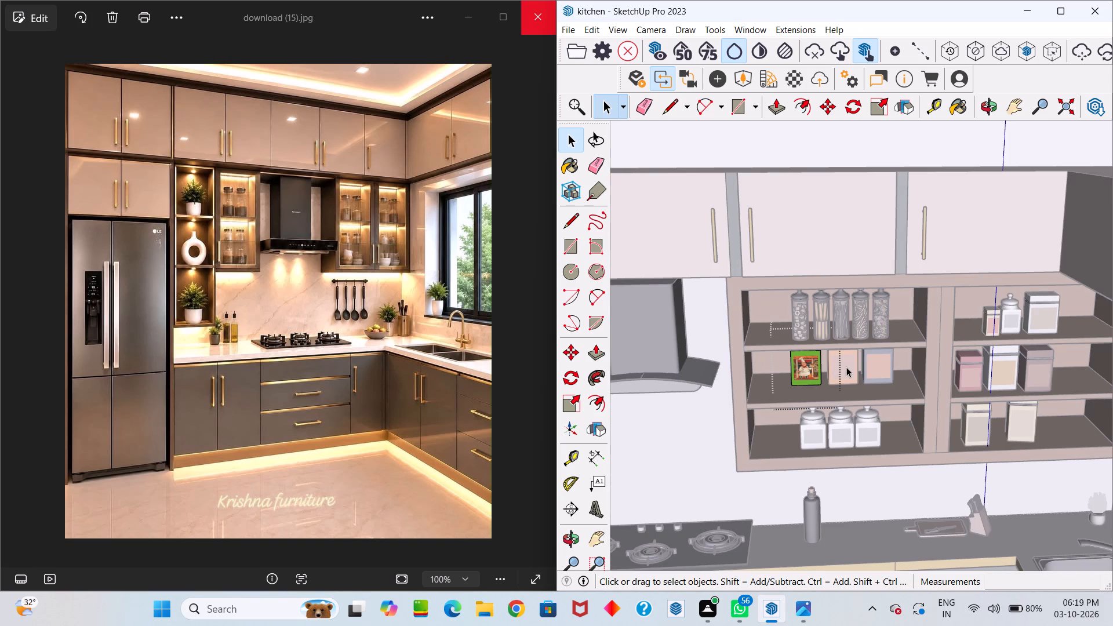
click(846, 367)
Move the green, orange and blue chef tins forward on the middle shelf by about 5 1/8", 3 3/16" and 5 1/16" respectively.
scroll(824, 369, up, 6)
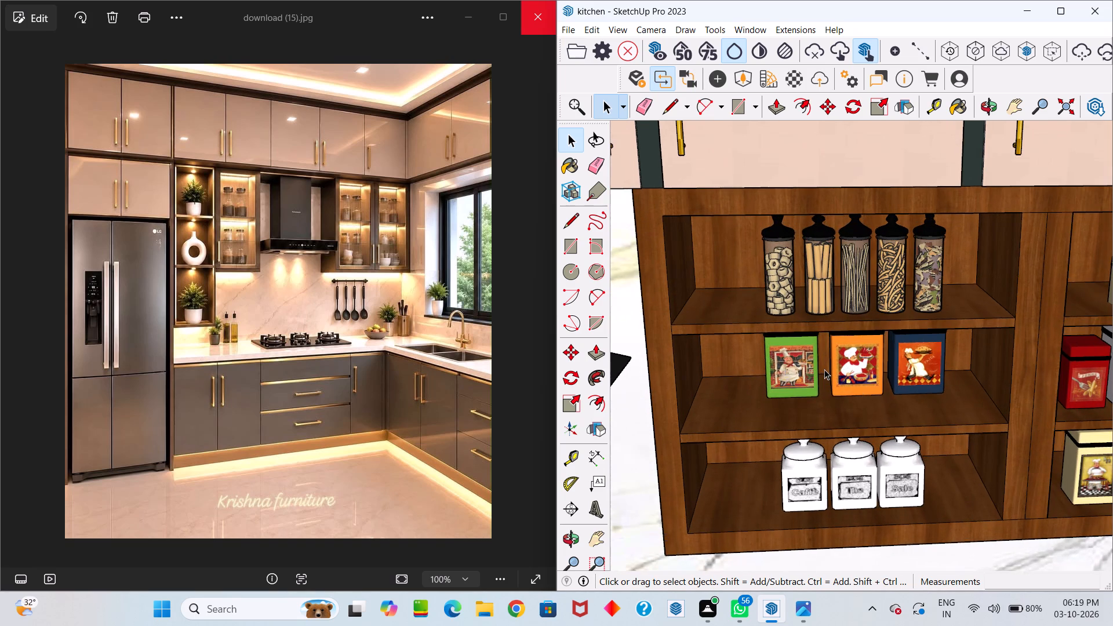
key(m)
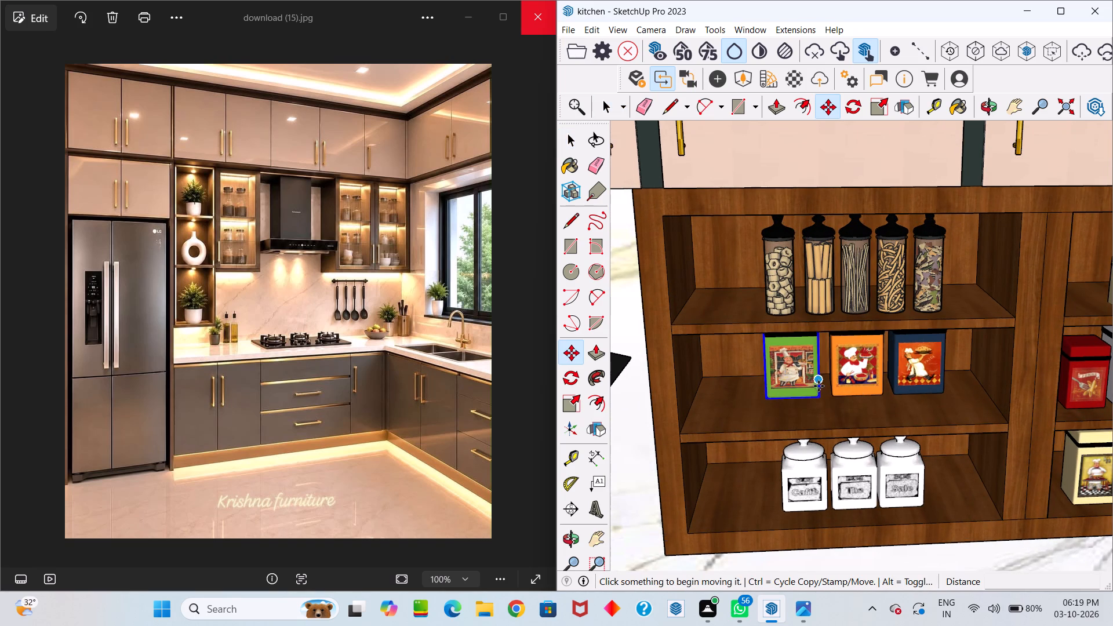
click(819, 392)
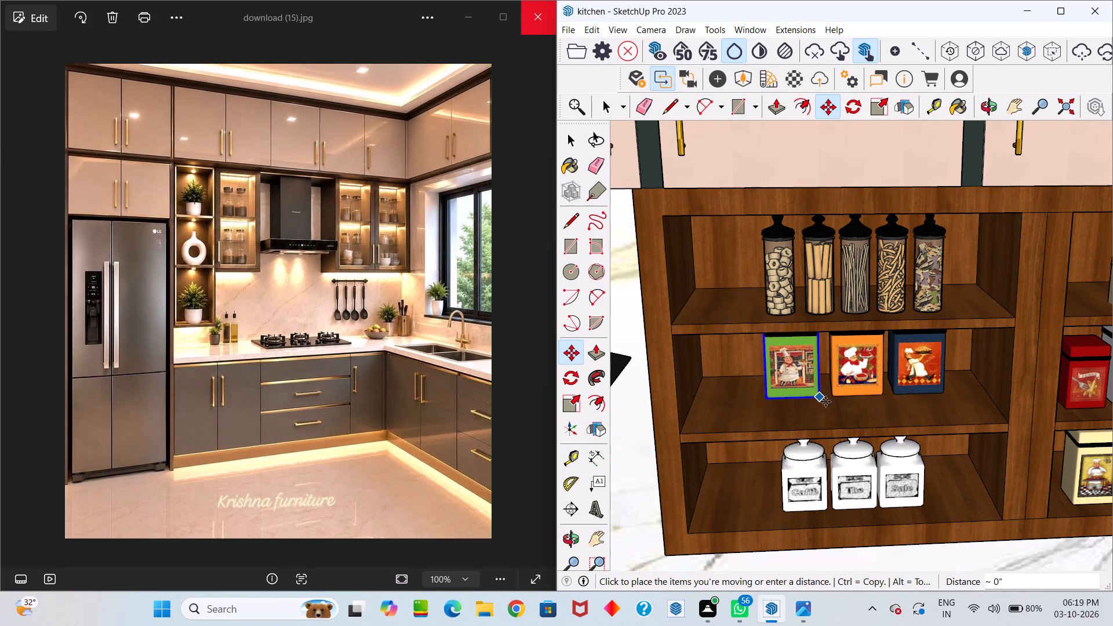
click(826, 414)
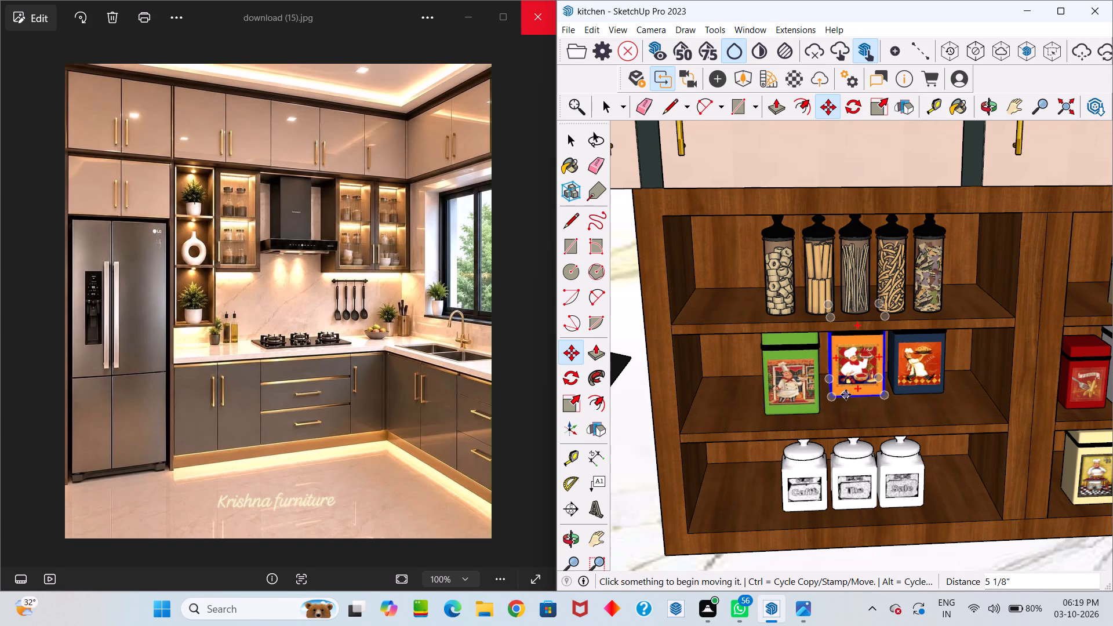
click(833, 394)
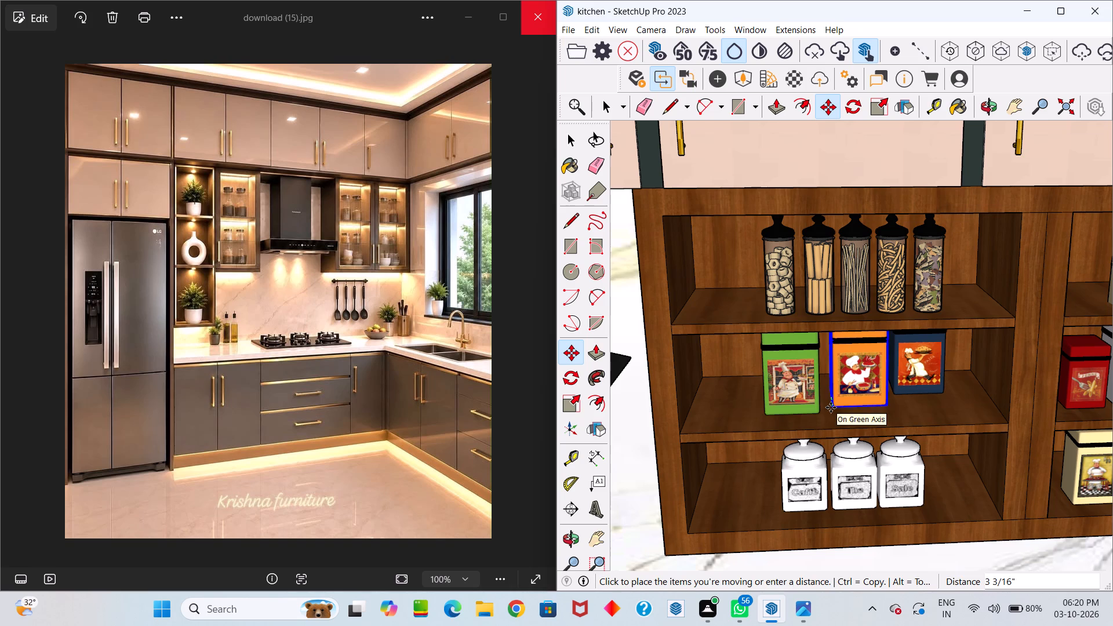
click(831, 407)
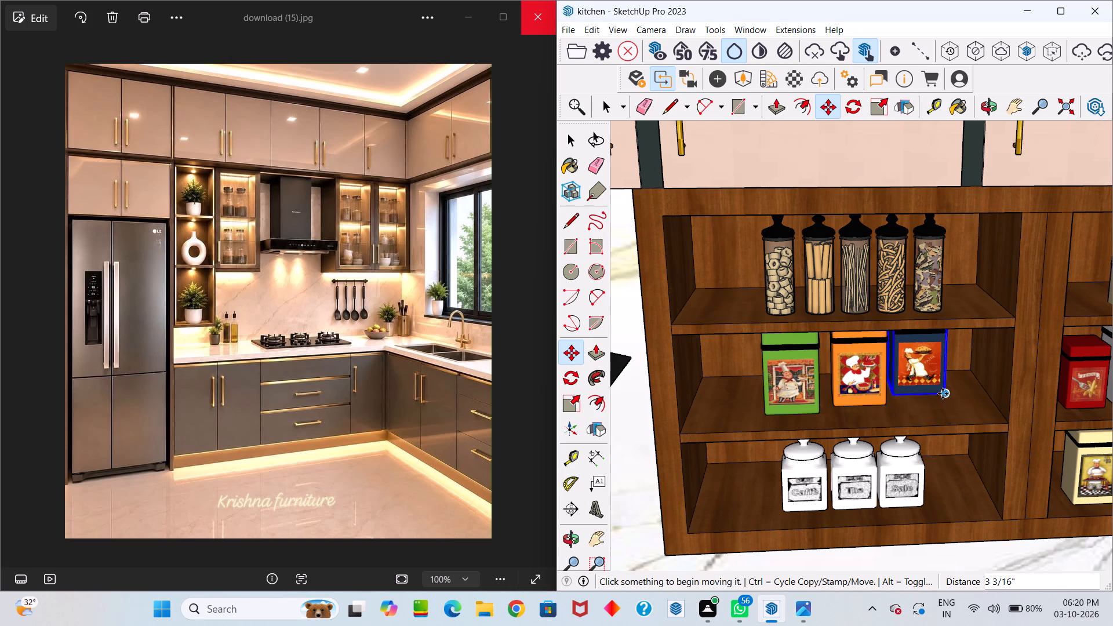
click(946, 393)
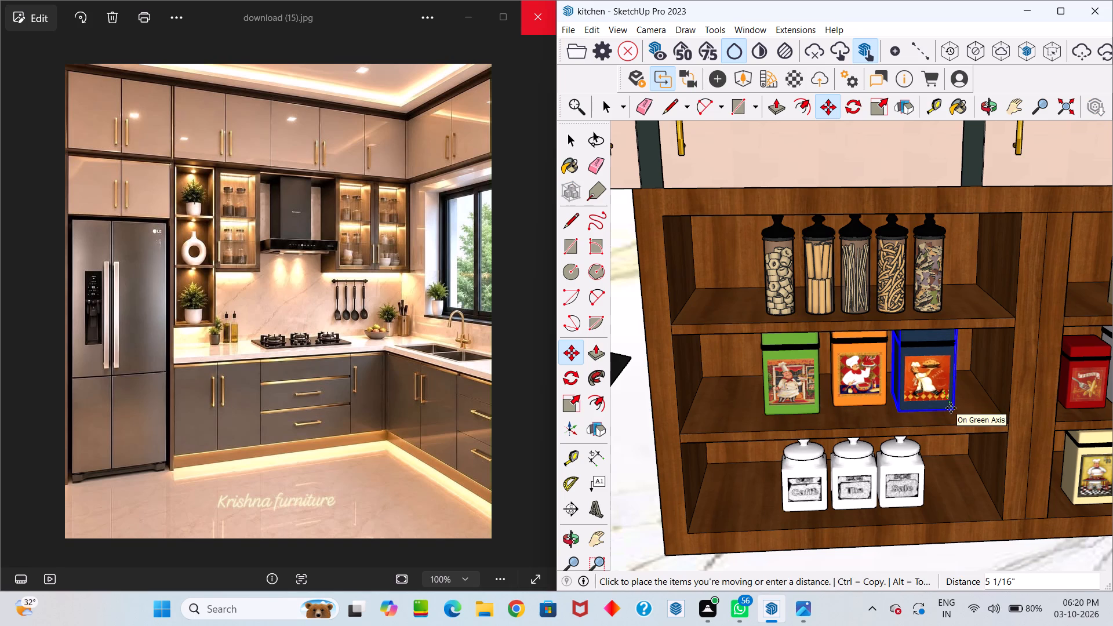
click(951, 408)
key(space)
Move the Baroni tin about 1 3/16" along the red axis, away from the Zucchero jar on the upper shelf.
scroll(940, 401, down, 11)
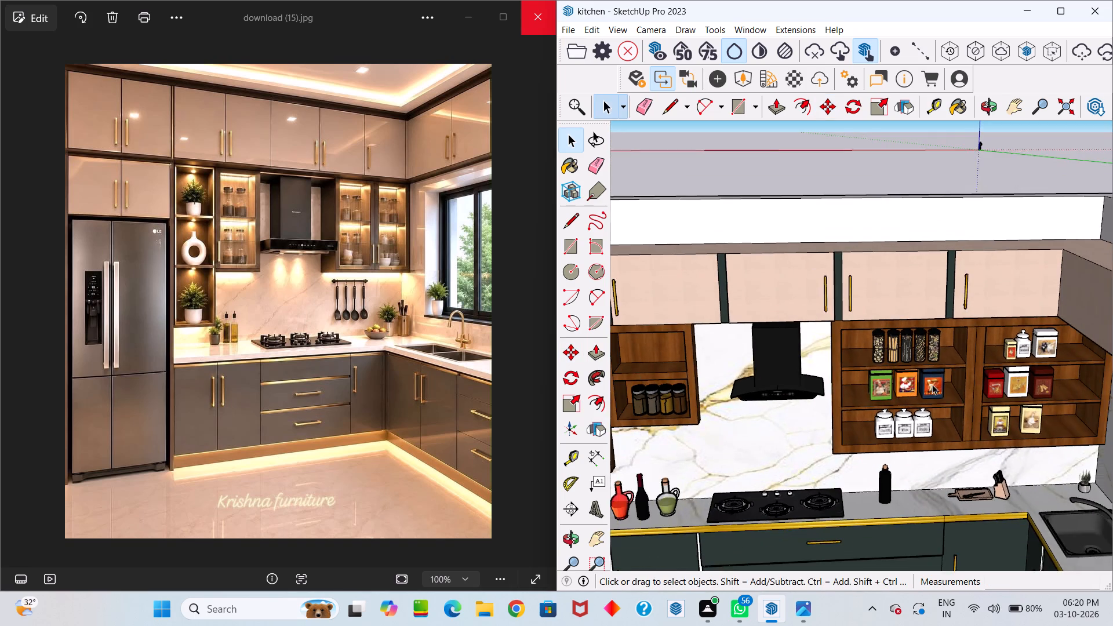
middle_drag(932, 384, 870, 317)
scroll(872, 318, down, 1)
scroll(1013, 359, up, 10)
click(980, 342)
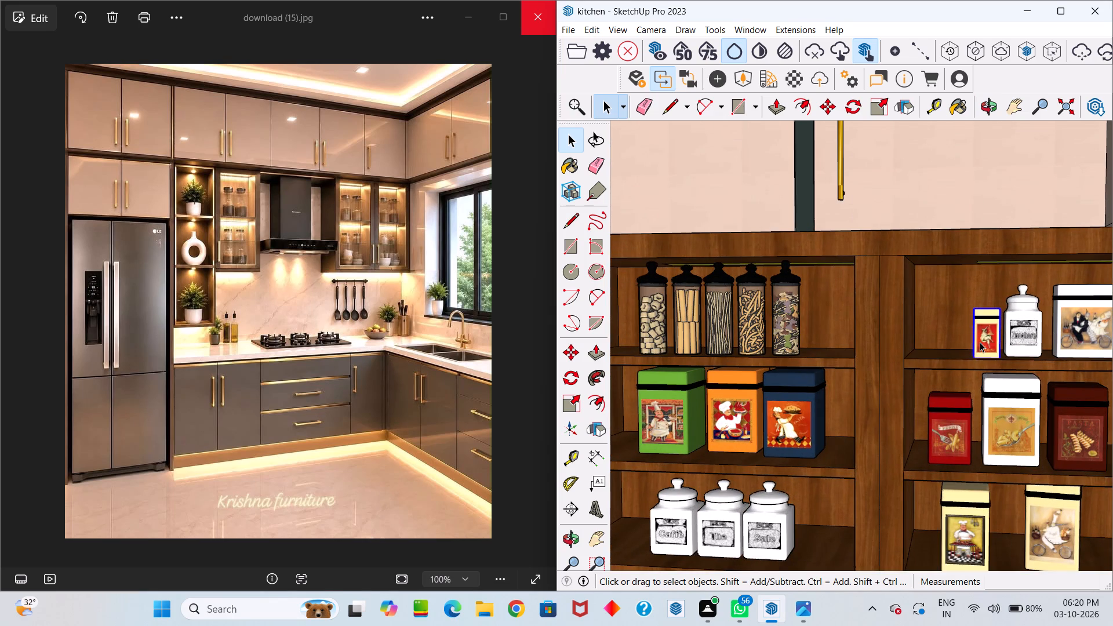
key(m)
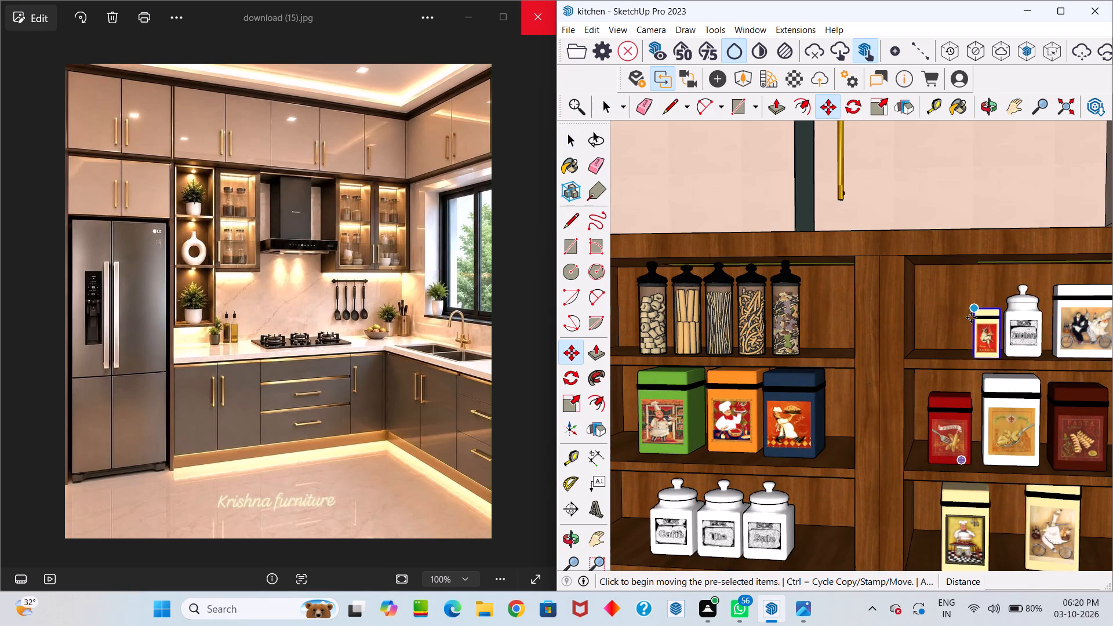
click(967, 313)
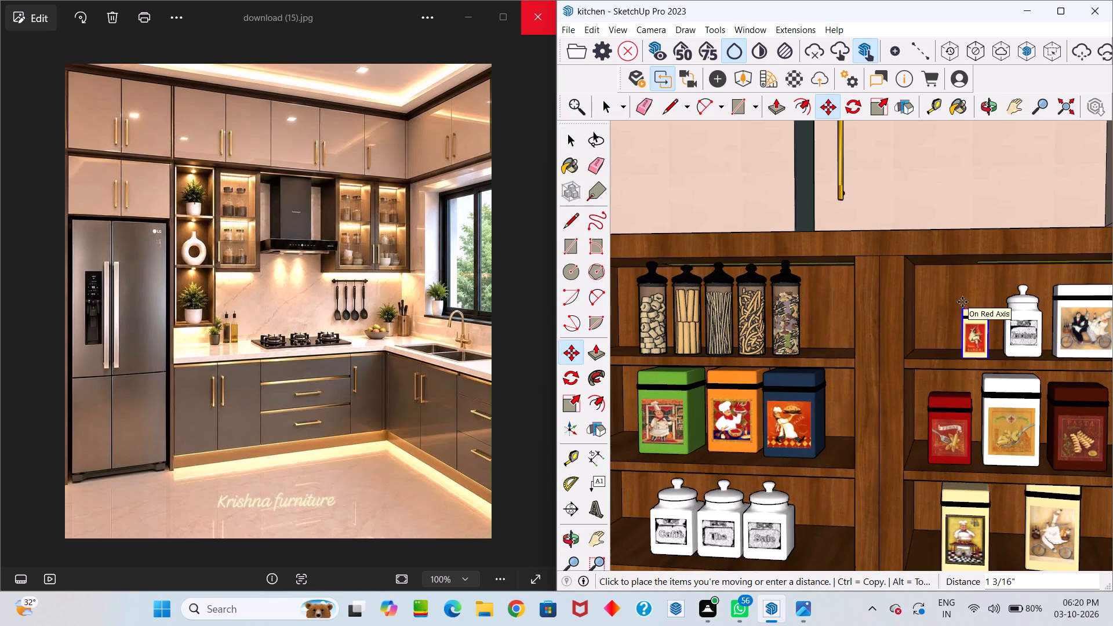
click(962, 302)
Adjust the Baroni tin's proportions by reducing its depth and height slightly, widening it, and scaling it uniformly by about 0.91.
scroll(982, 336, up, 4)
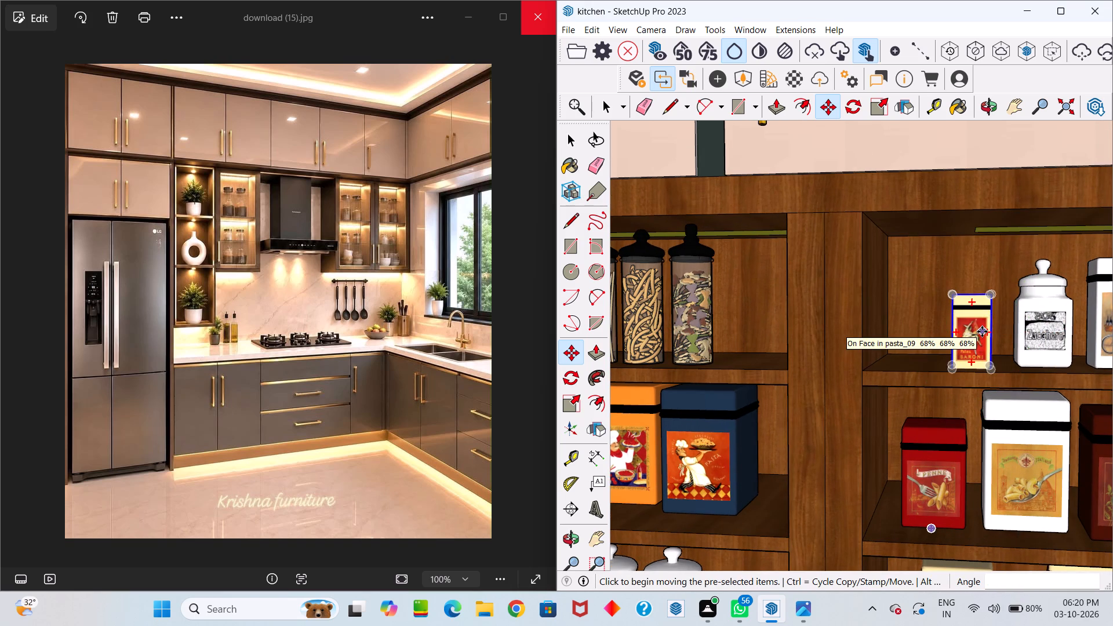
key(s)
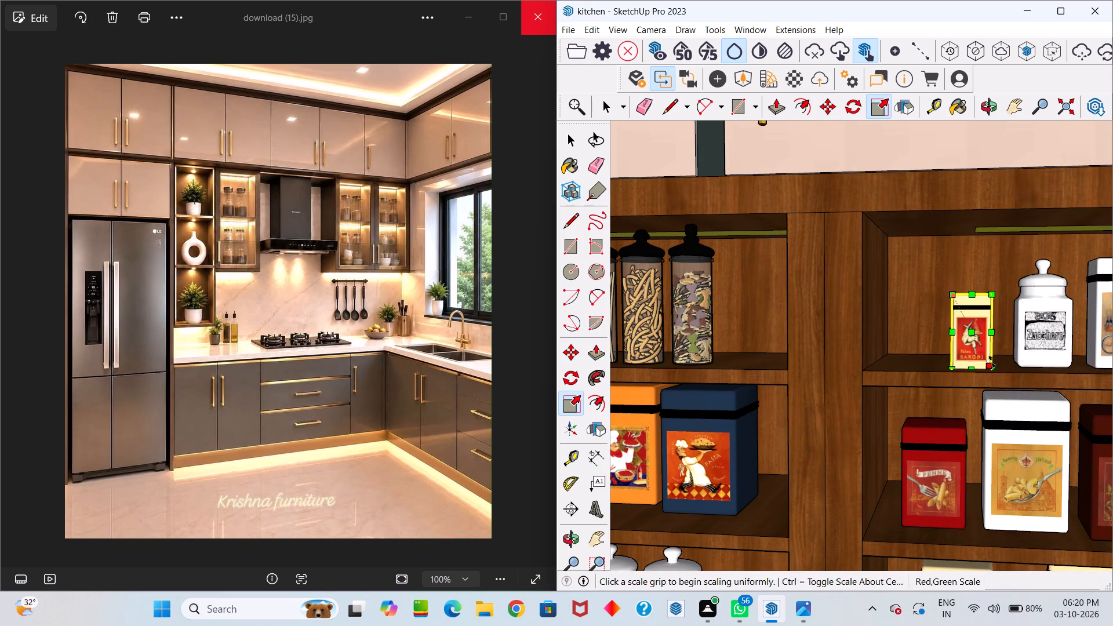
click(975, 368)
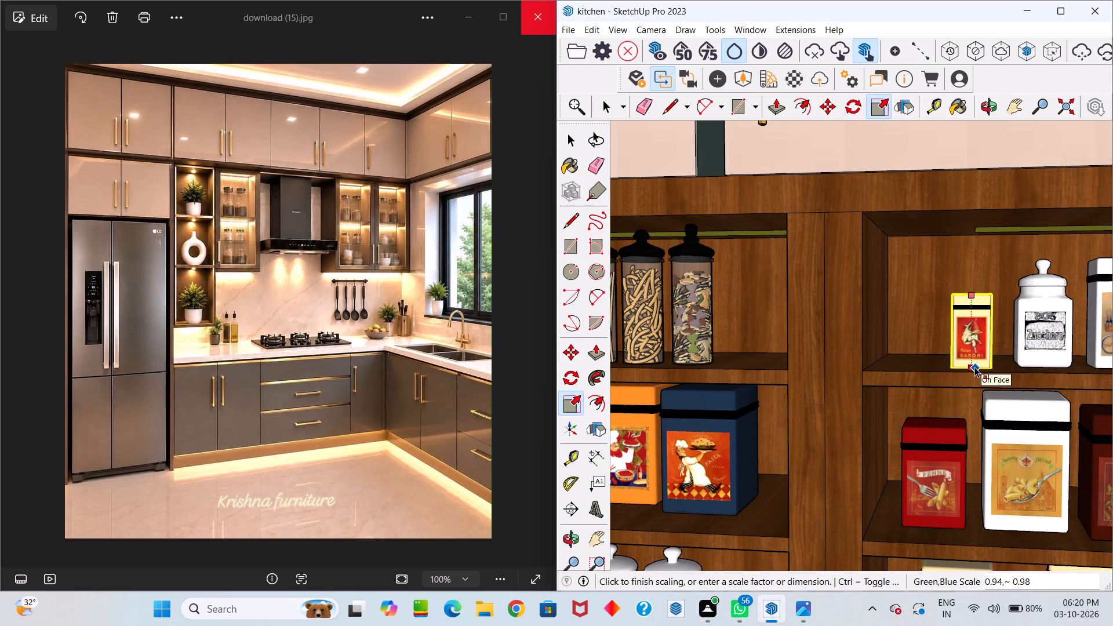
click(974, 365)
scroll(985, 349, up, 3)
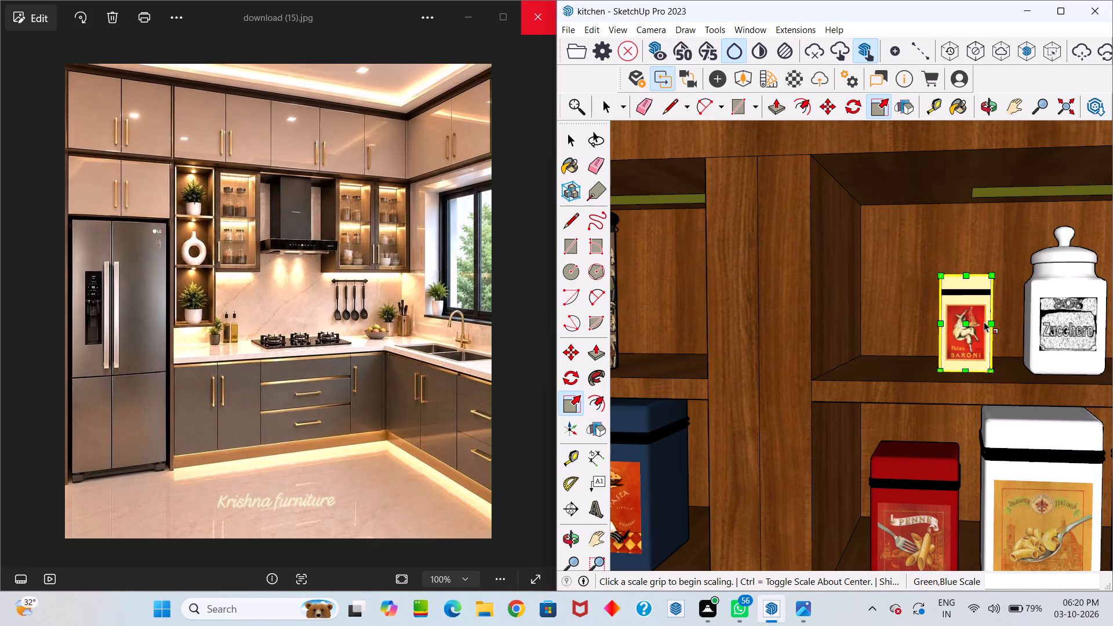
drag(990, 322, 1005, 327)
middle_drag(1000, 338, 1082, 427)
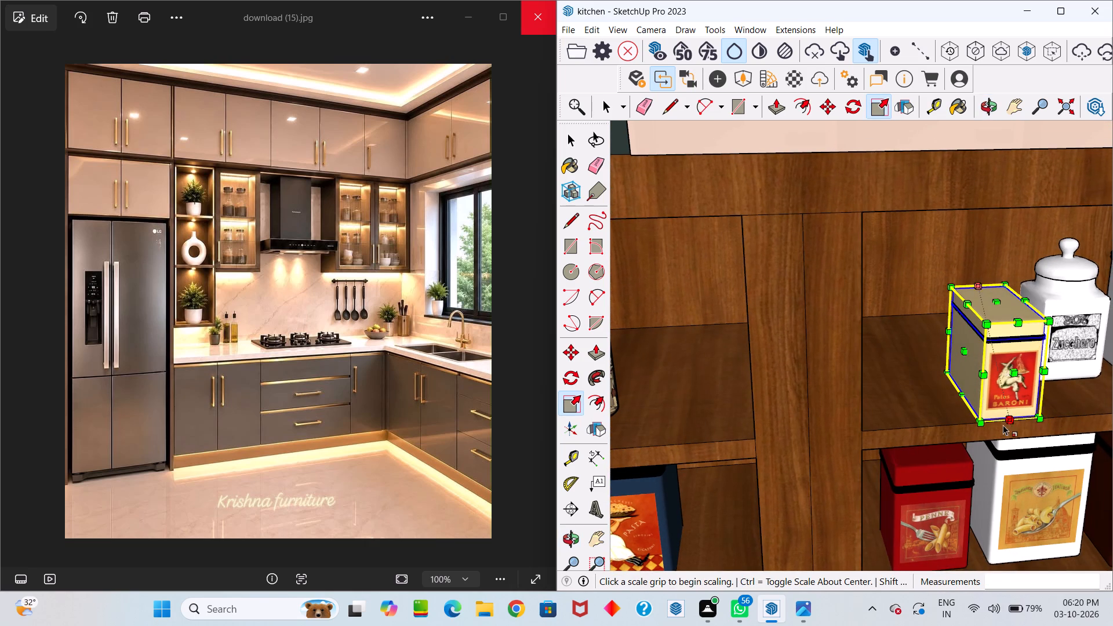
drag(983, 423, 976, 404)
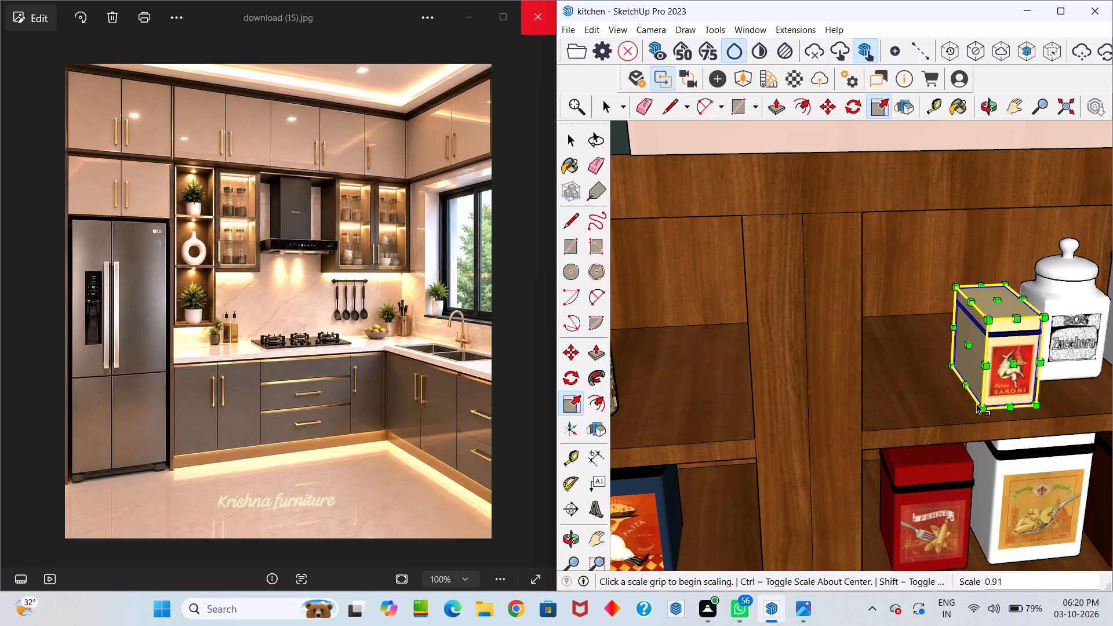
Reduce the Baroni tin's depth on the upper shelf, scaling it by about 0.77 along the green axis.
drag(952, 325, 958, 336)
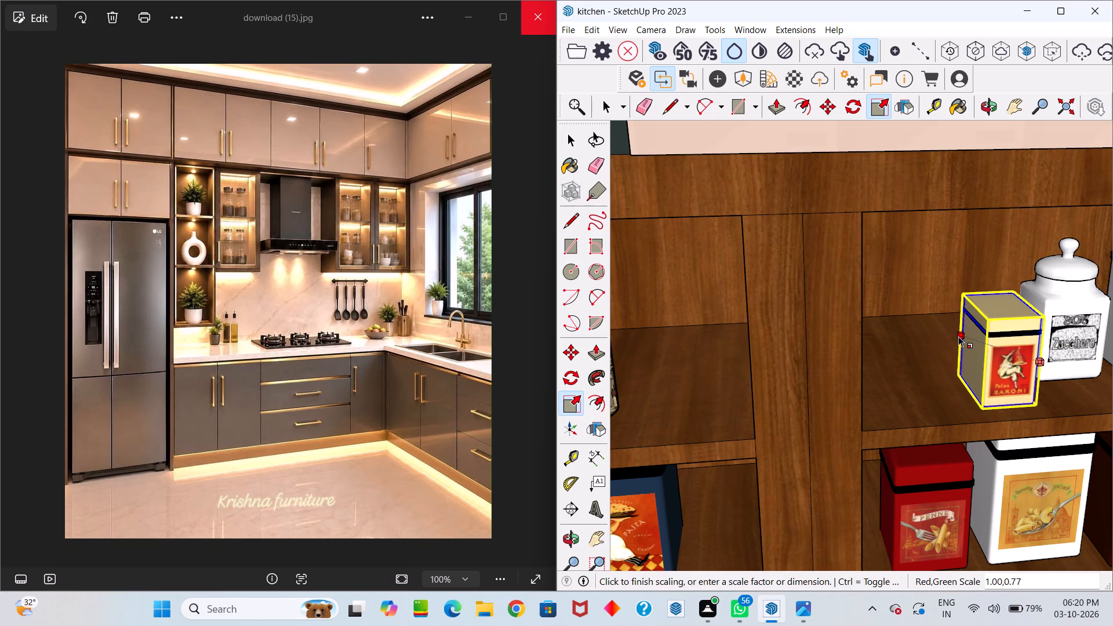
drag(958, 336, 959, 339)
Move the Baroni tin about 3 5/8" back on the upper shelf, towards the cabinet's rear panel.
middle_drag(966, 333, 857, 294)
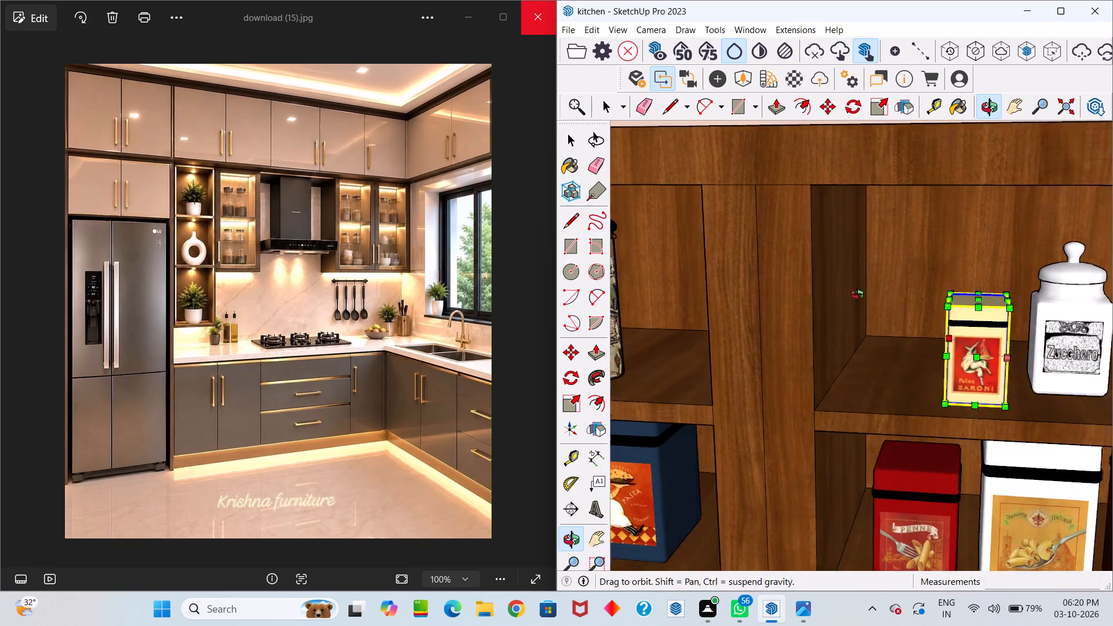
middle_drag(857, 294, 851, 298)
scroll(912, 296, down, 4)
key(space)
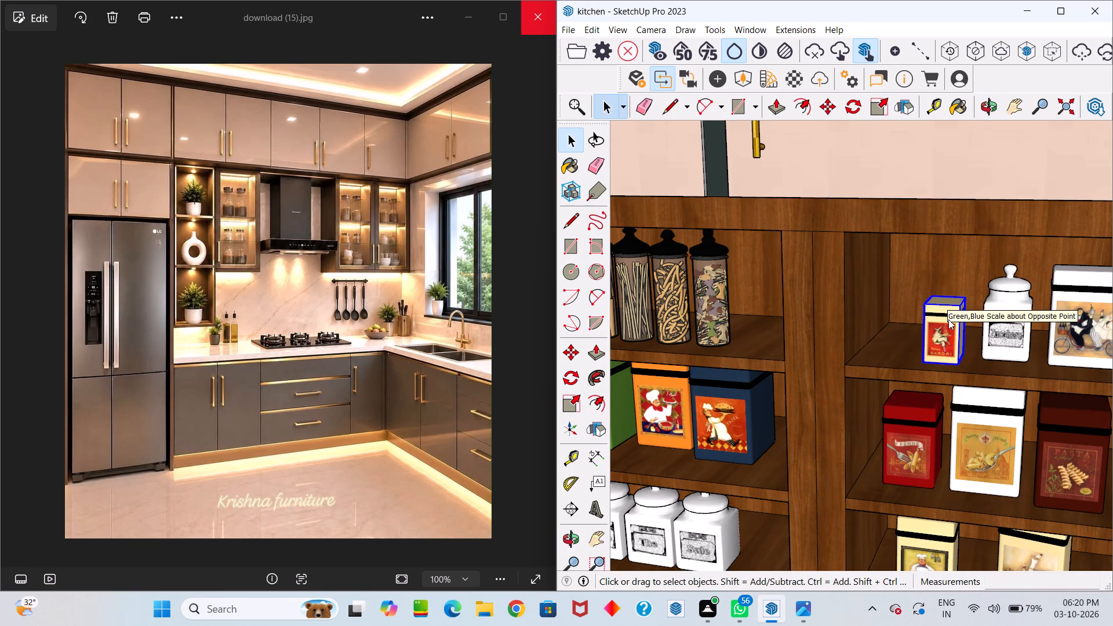
scroll(964, 351, up, 4)
key(m)
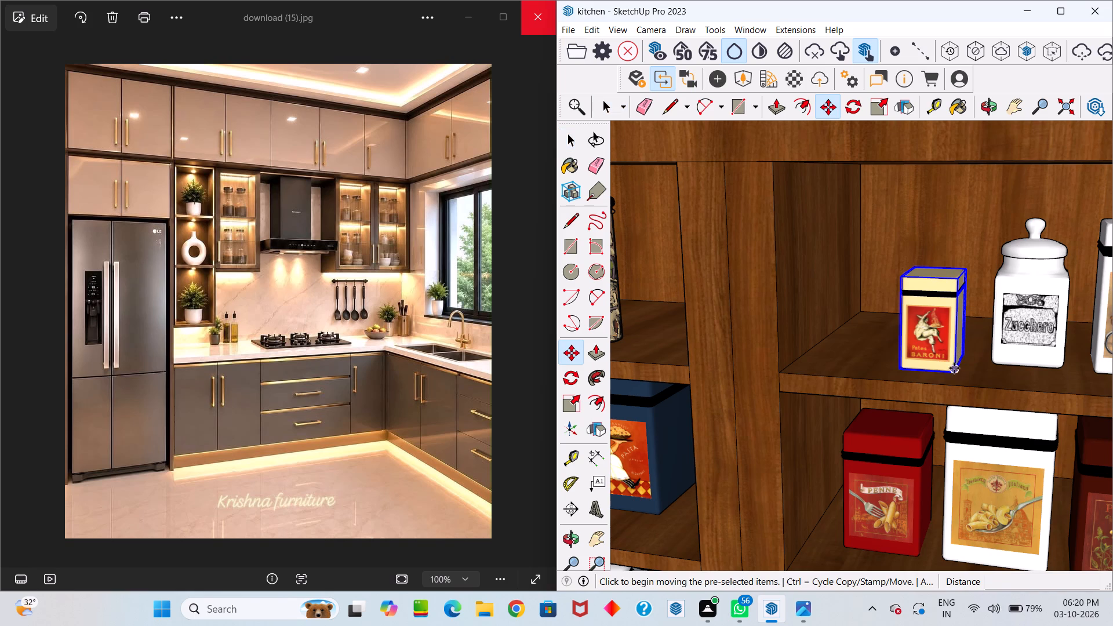
click(954, 369)
click(965, 355)
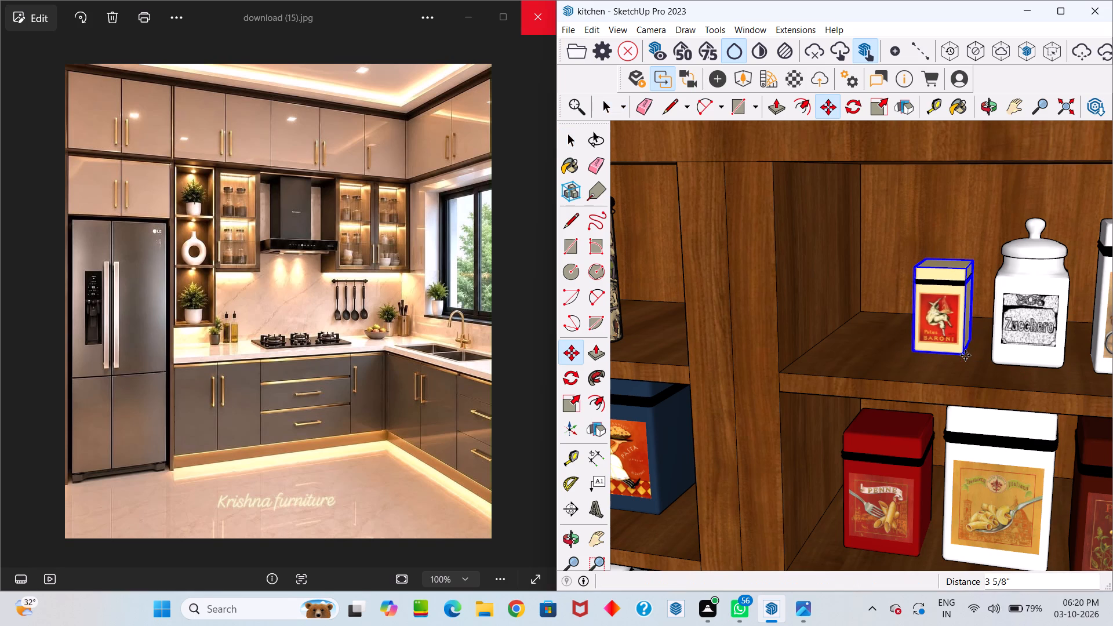
key(space)
Delete the cream tin nearest the window from the lower shelf of the open cabinet, beside the yellow chef tin.
scroll(965, 355, down, 13)
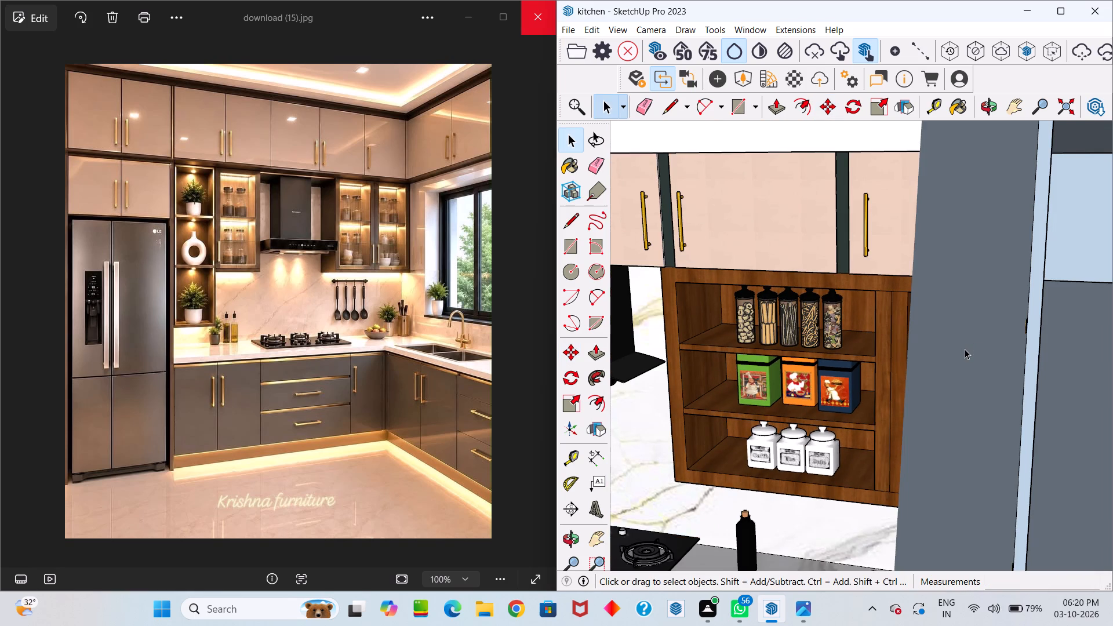
scroll(880, 363, down, 20)
scroll(880, 363, down, 9)
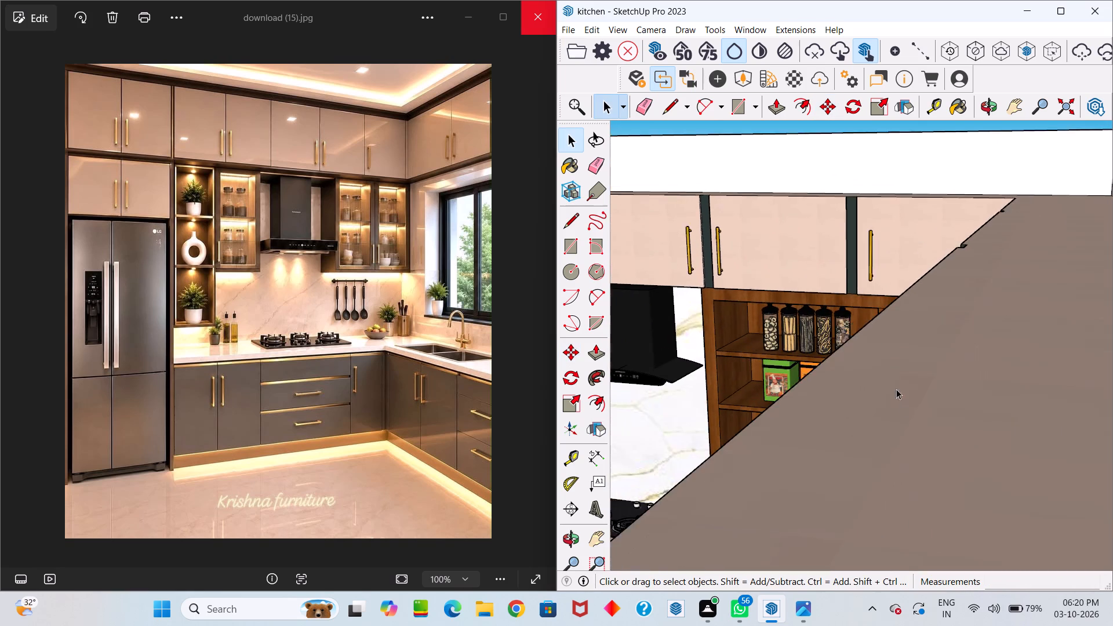
scroll(896, 389, down, 20)
scroll(896, 389, down, 3)
middle_drag(828, 334, 979, 402)
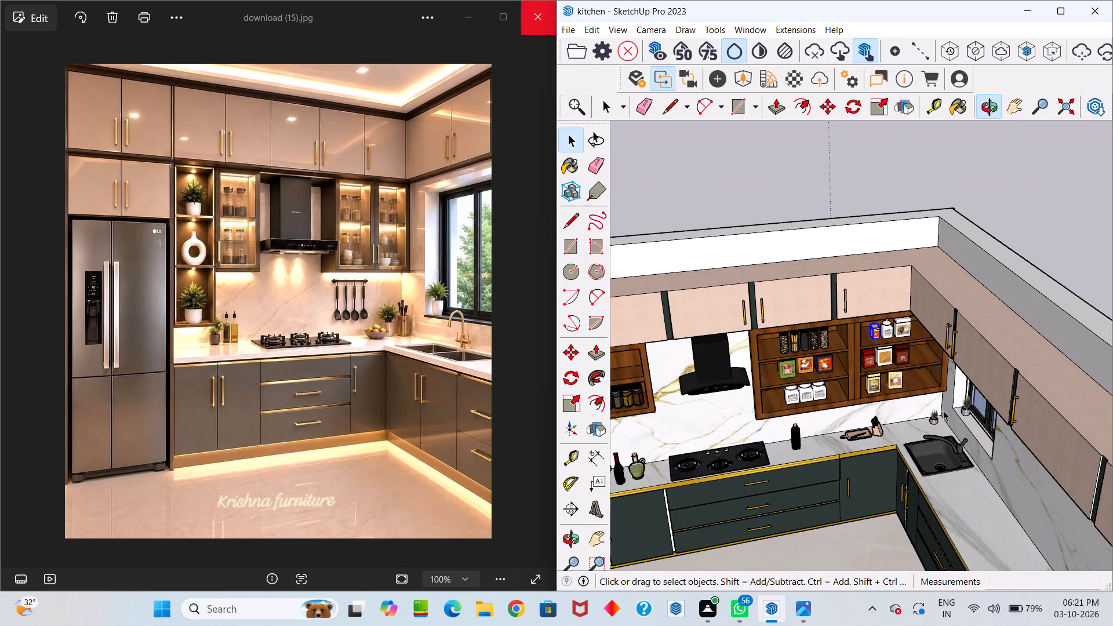
scroll(934, 401, up, 6)
middle_drag(927, 399, 871, 373)
click(869, 374)
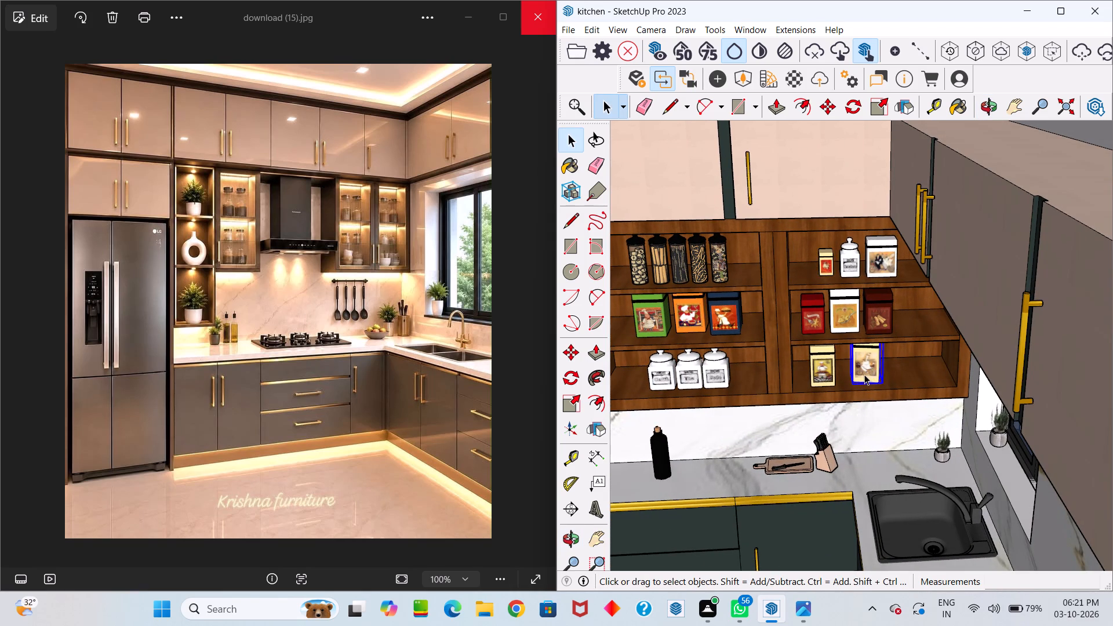
key(Delete)
Copy the yellow chef tin about 8 5/16" along the lower shelf towards the window side.
click(816, 372)
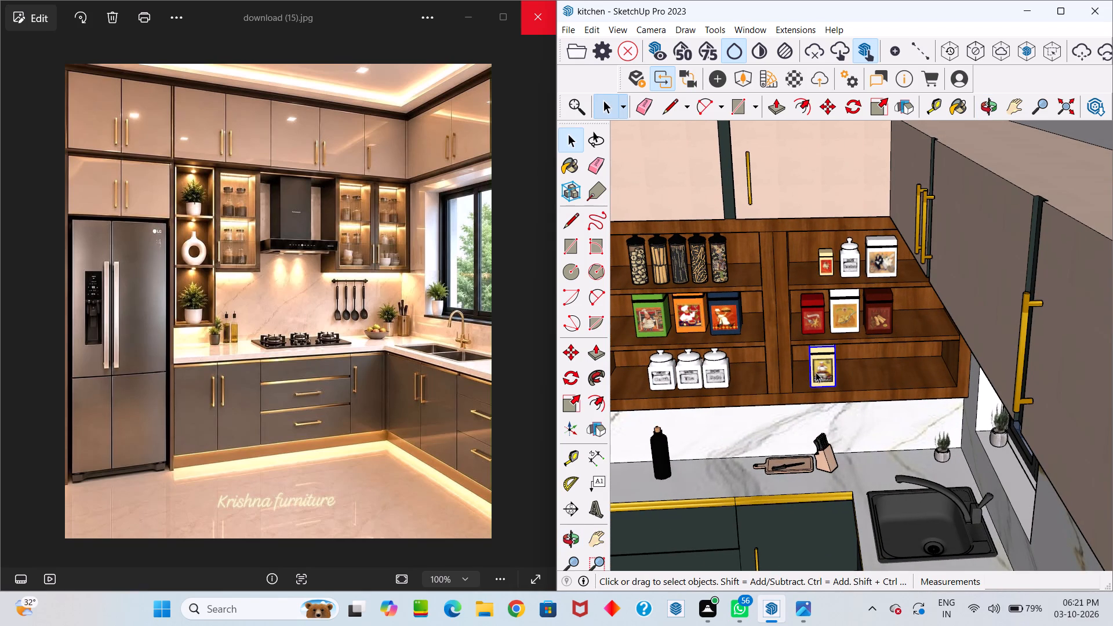
key(m)
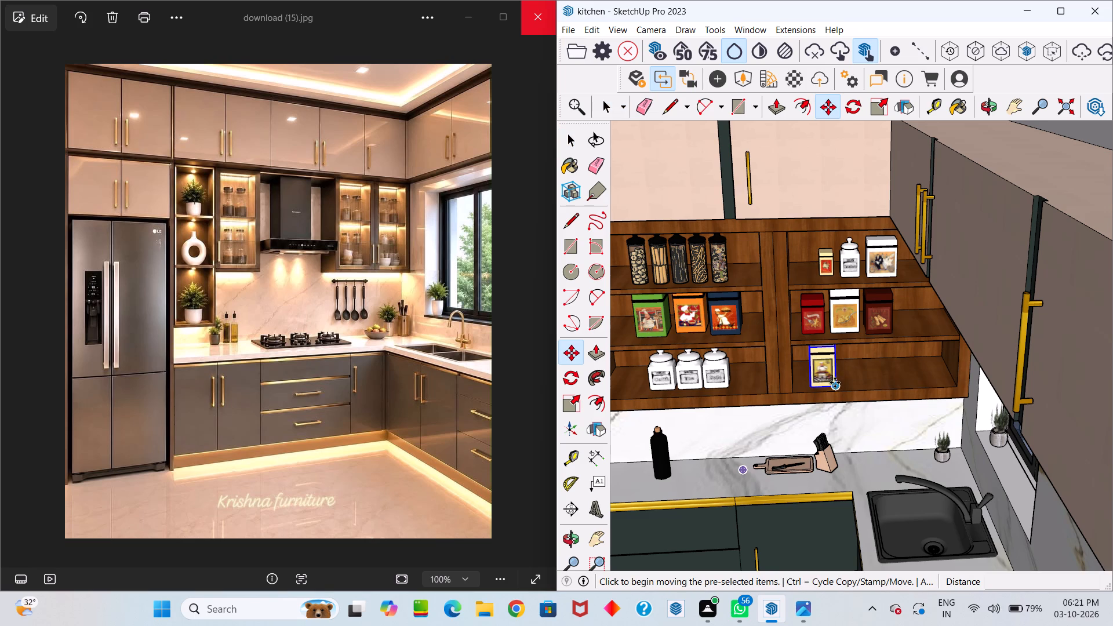
click(834, 386)
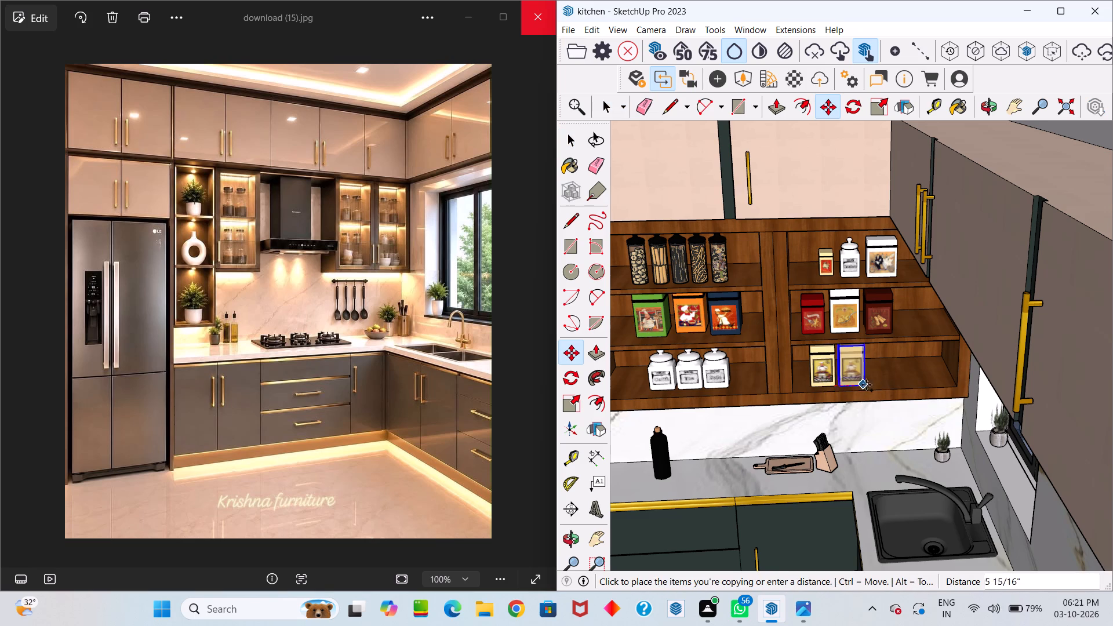
click(874, 384)
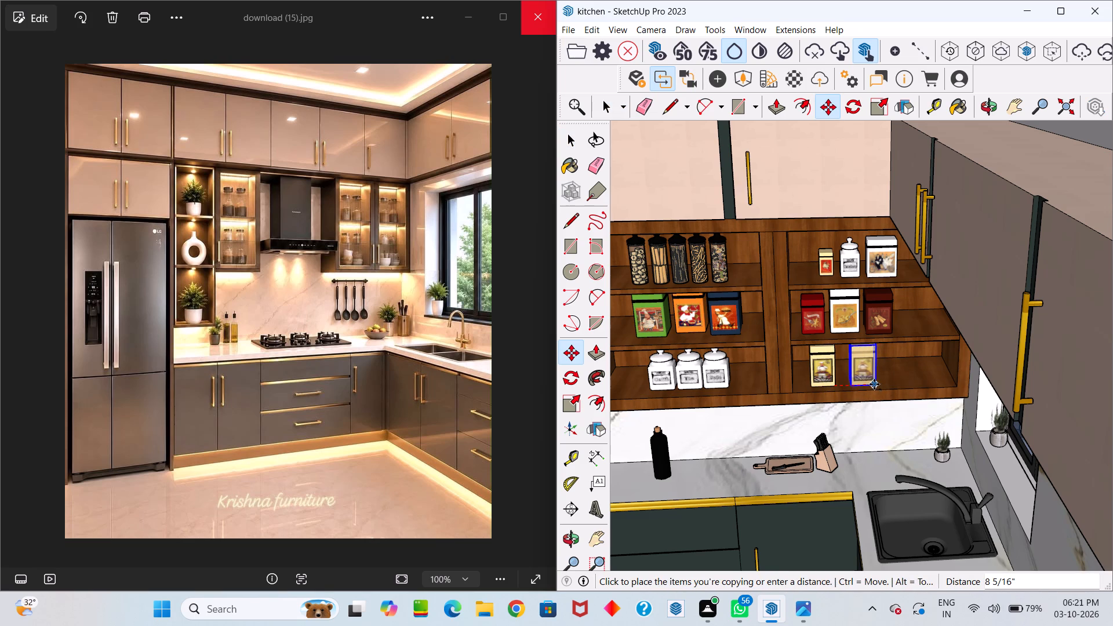
key(space)
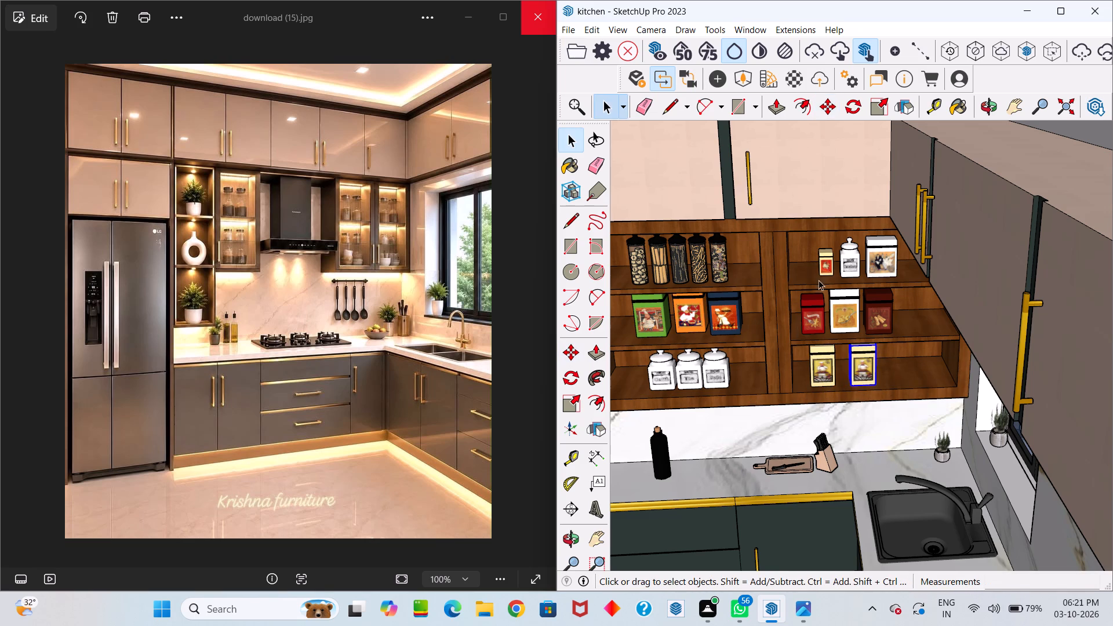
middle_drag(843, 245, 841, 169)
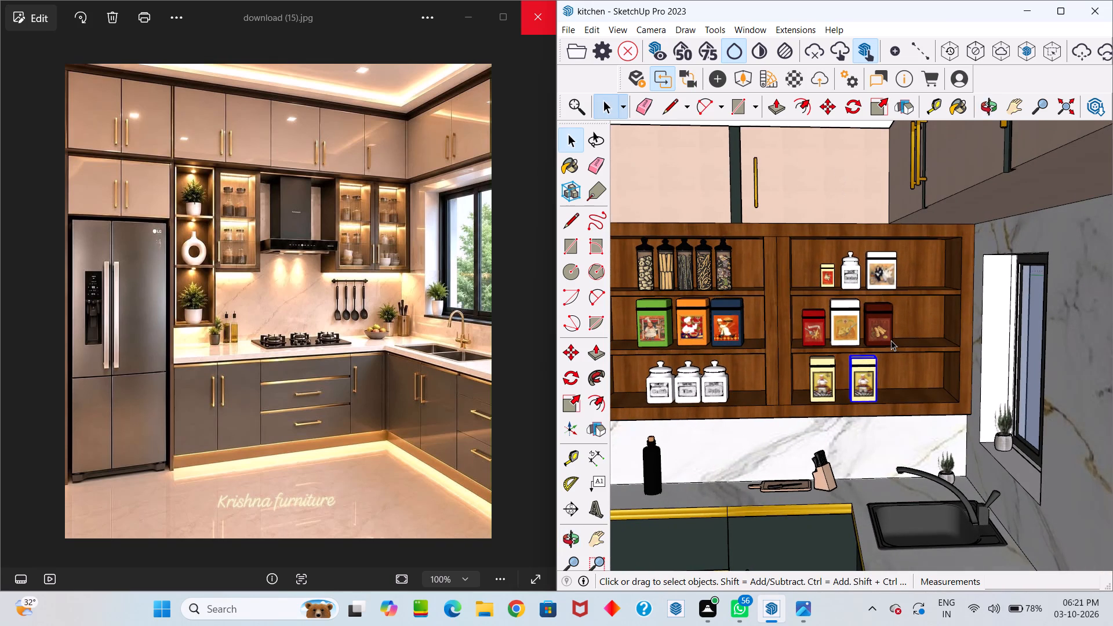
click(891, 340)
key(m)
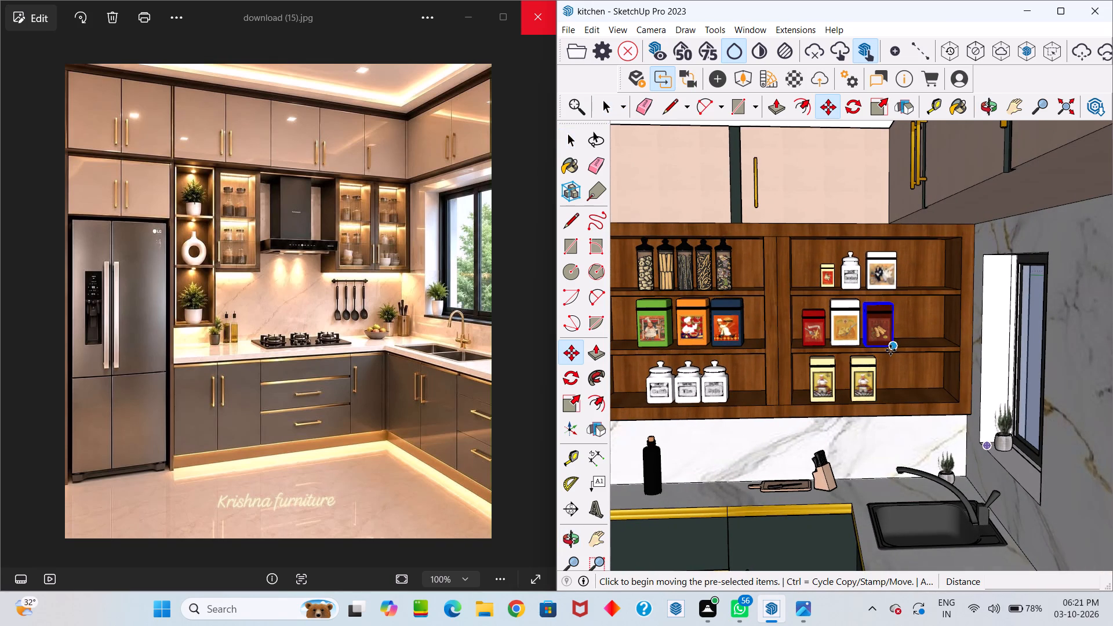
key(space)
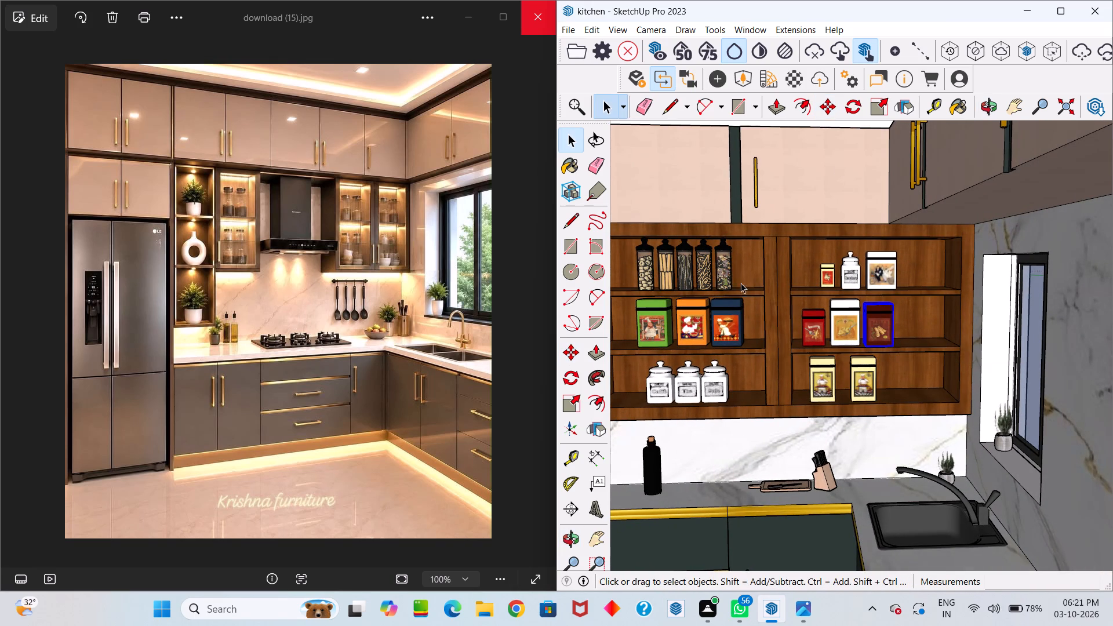
Move the cream-lidded tin with the brown picture about 4' 11" from beside the Pepe jar to the room's outer wall.
scroll(757, 281, down, 6)
scroll(766, 292, down, 16)
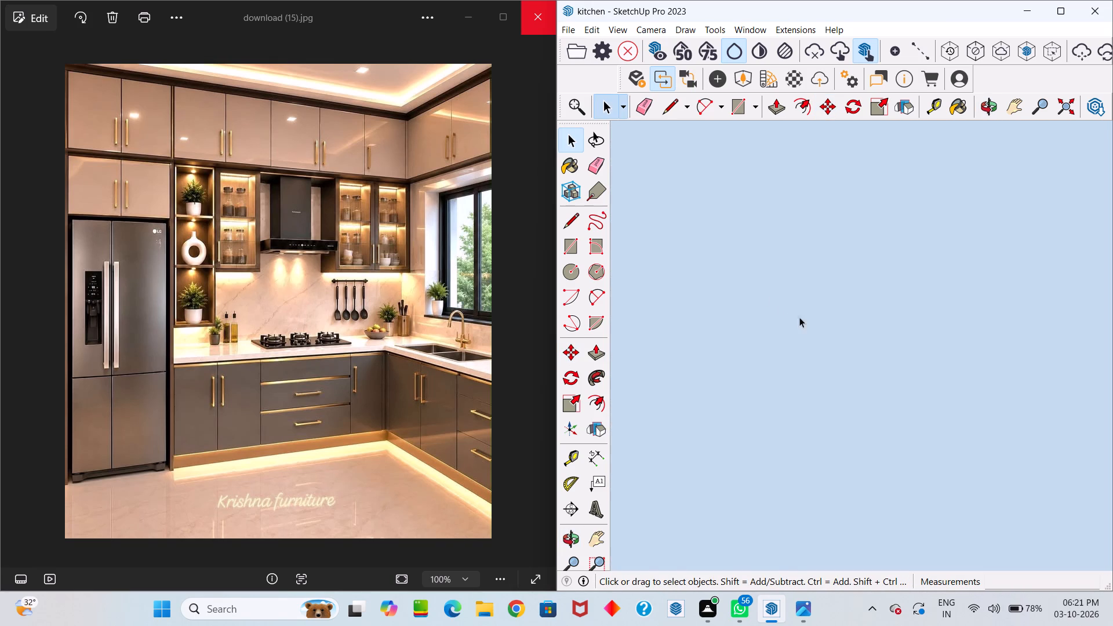
scroll(799, 317, down, 20)
scroll(799, 317, down, 20)
scroll(799, 317, down, 20)
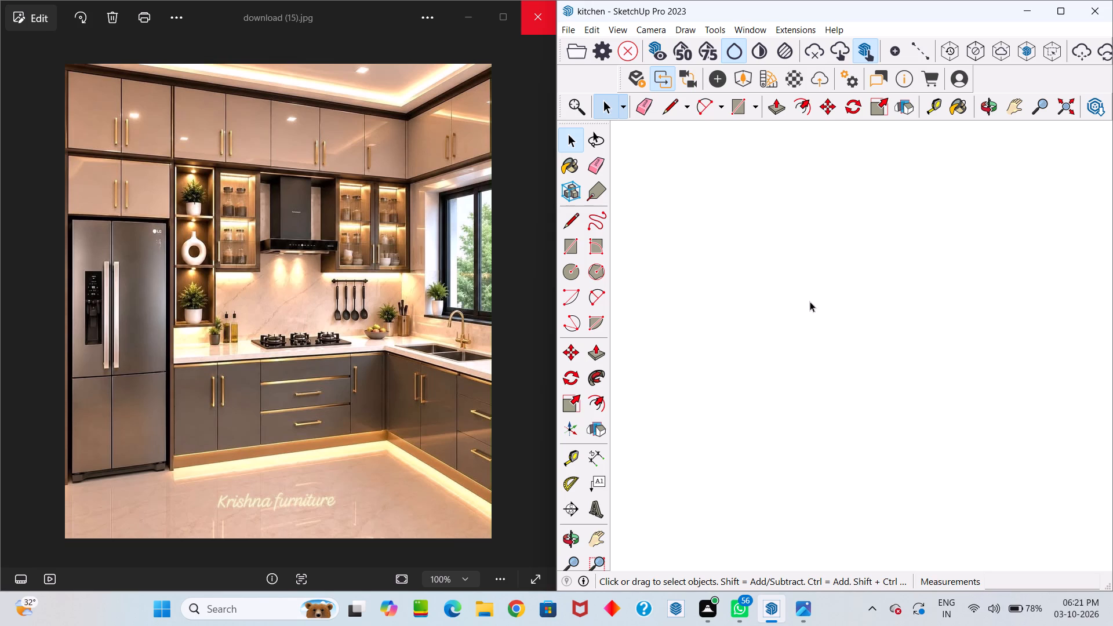
scroll(810, 301, down, 20)
scroll(810, 301, down, 20)
scroll(810, 301, down, 15)
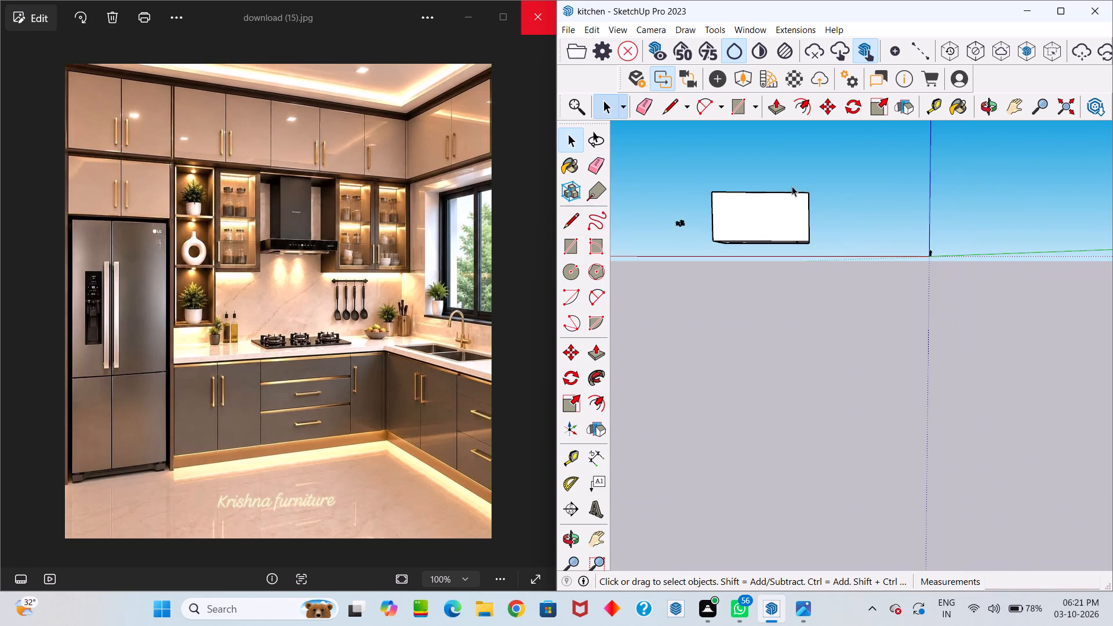
middle_drag(794, 186, 817, 528)
scroll(835, 395, up, 6)
scroll(835, 392, down, 5)
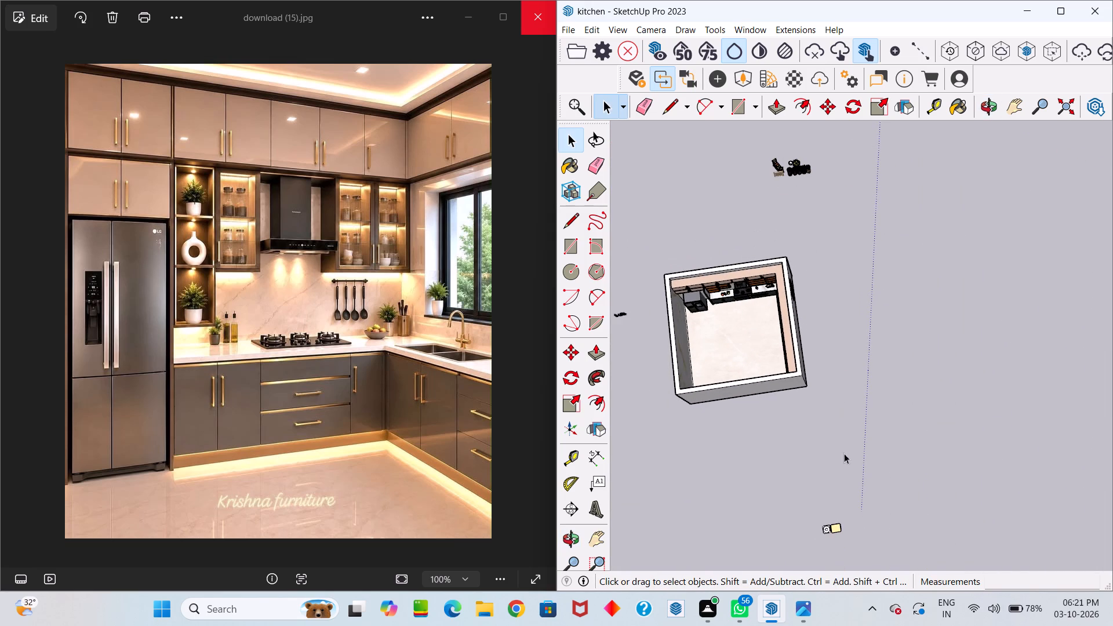
middle_drag(821, 530, 819, 403)
scroll(825, 398, up, 10)
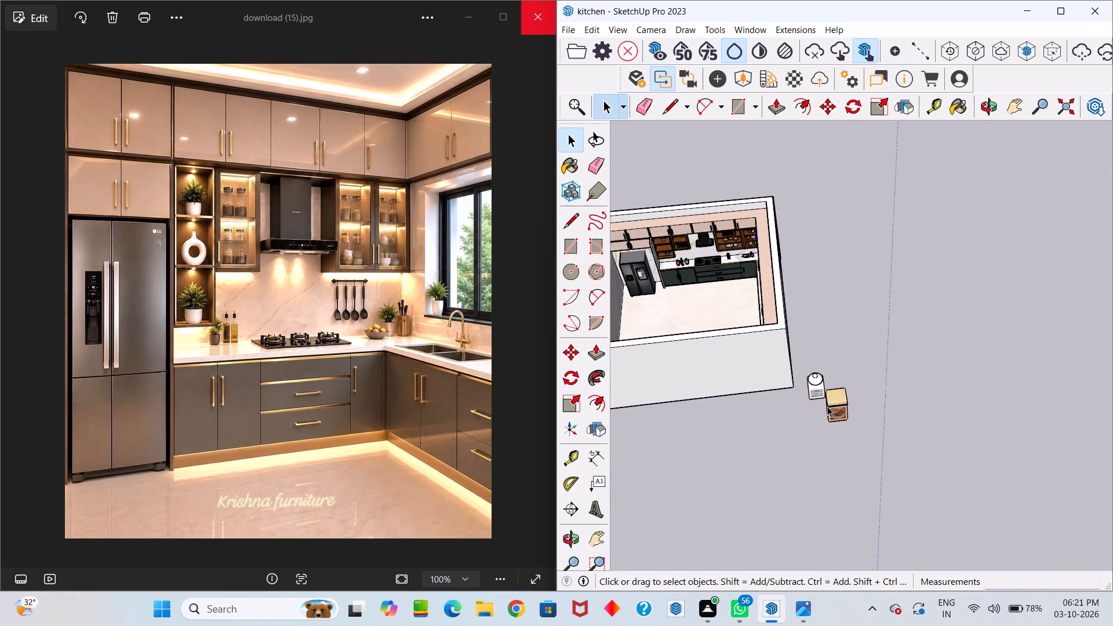
scroll(827, 406, up, 14)
click(839, 408)
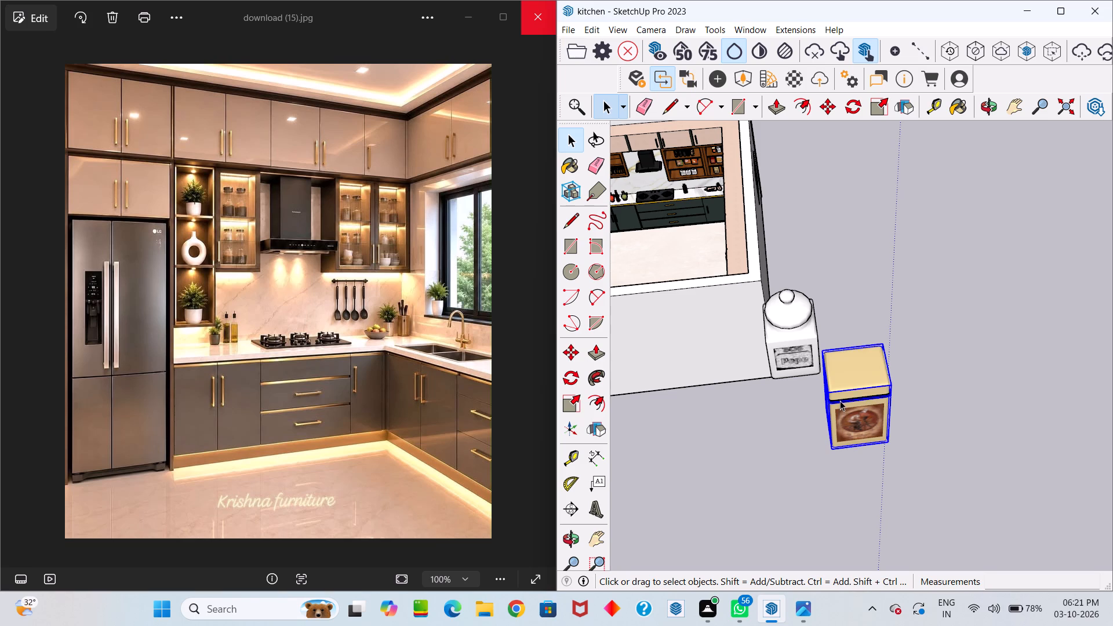
key(m)
click(822, 395)
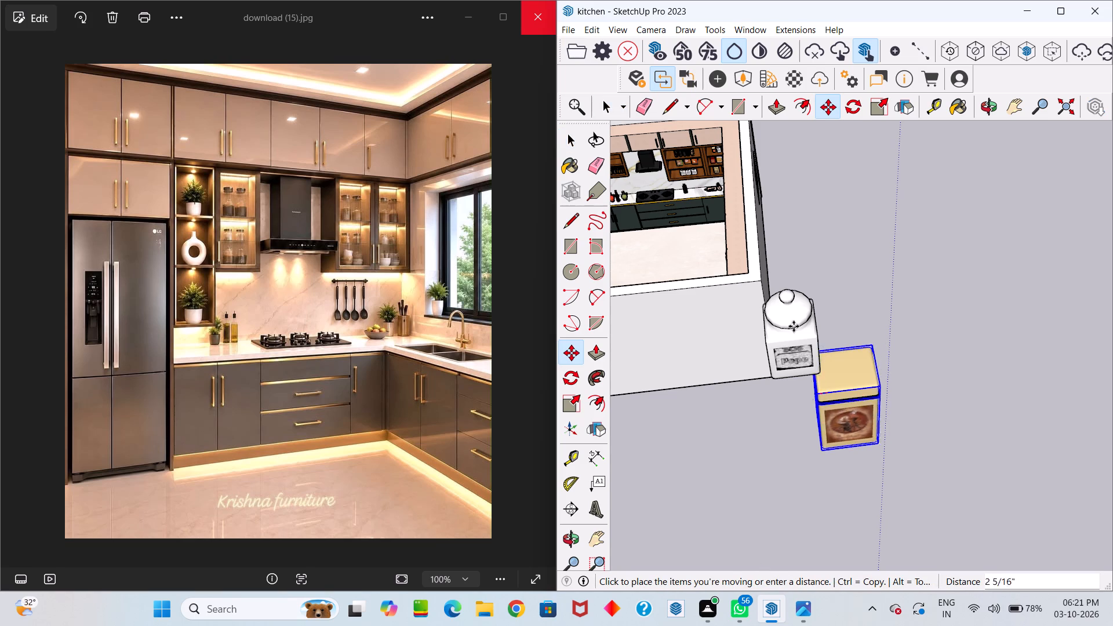
scroll(718, 210, up, 6)
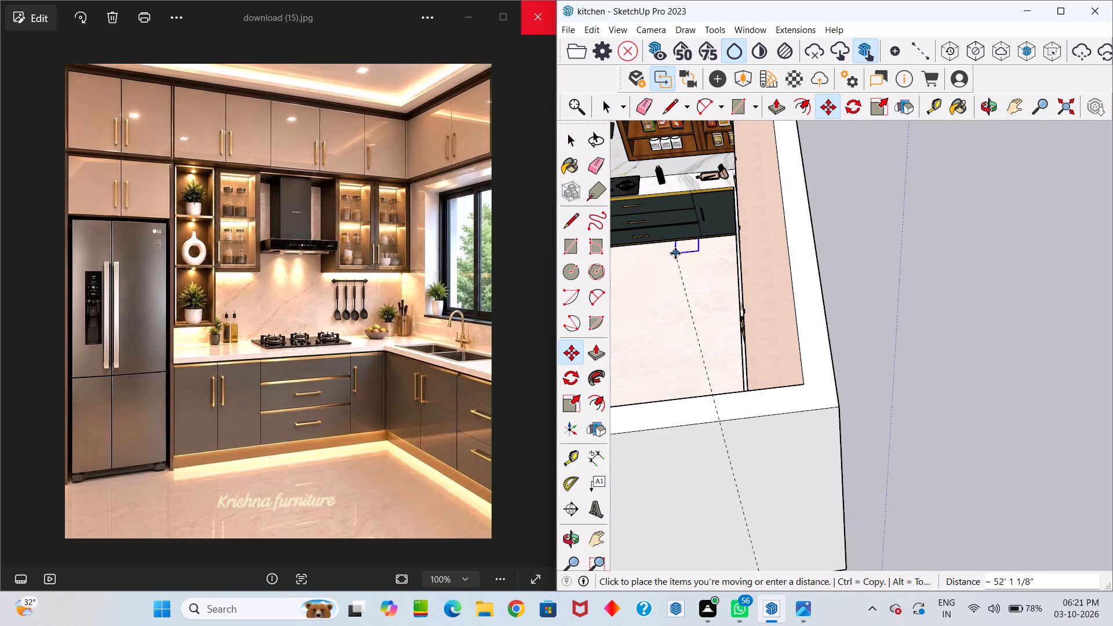
click(802, 181)
Scale the cream-lidded tin at the outer wall down uniformly by about 0.77.
middle_drag(812, 176, 722, 174)
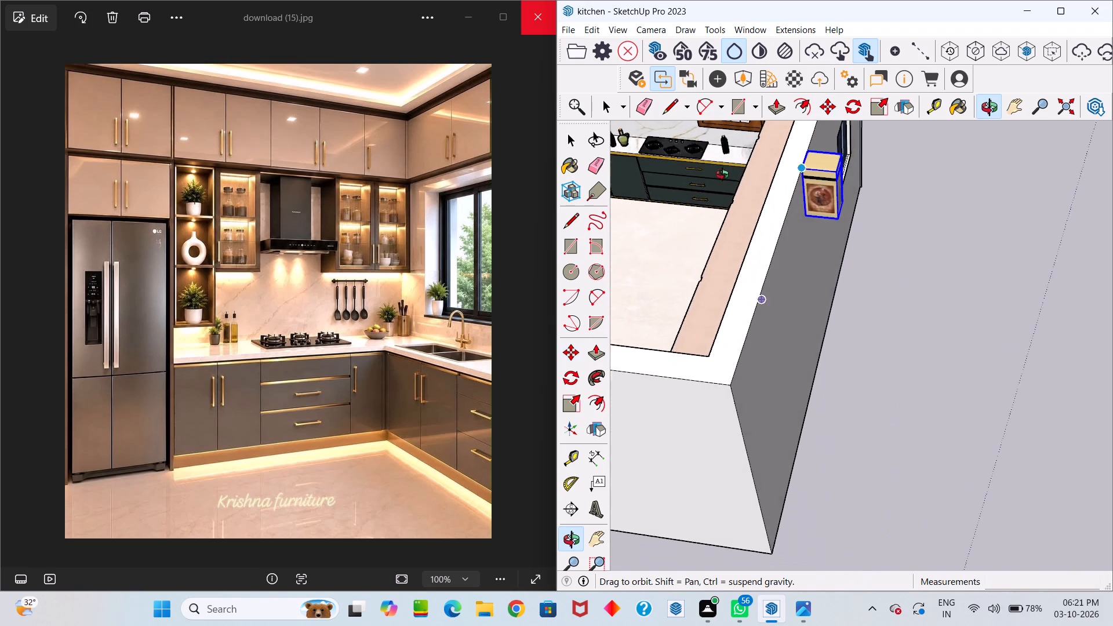
middle_drag(722, 174, 719, 175)
key(s)
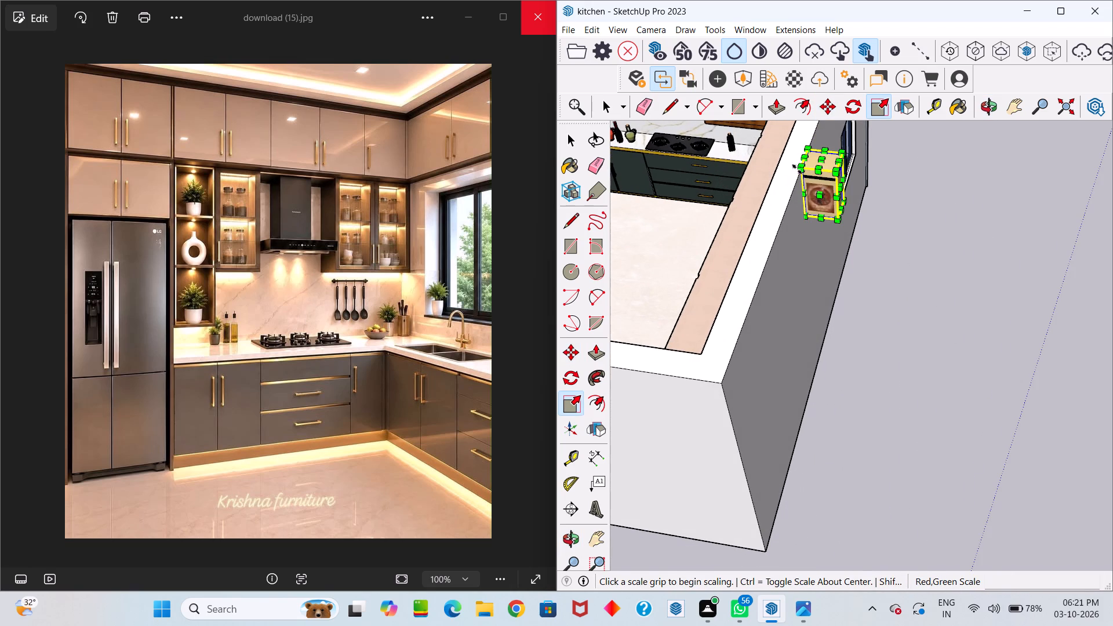
drag(799, 166, 810, 177)
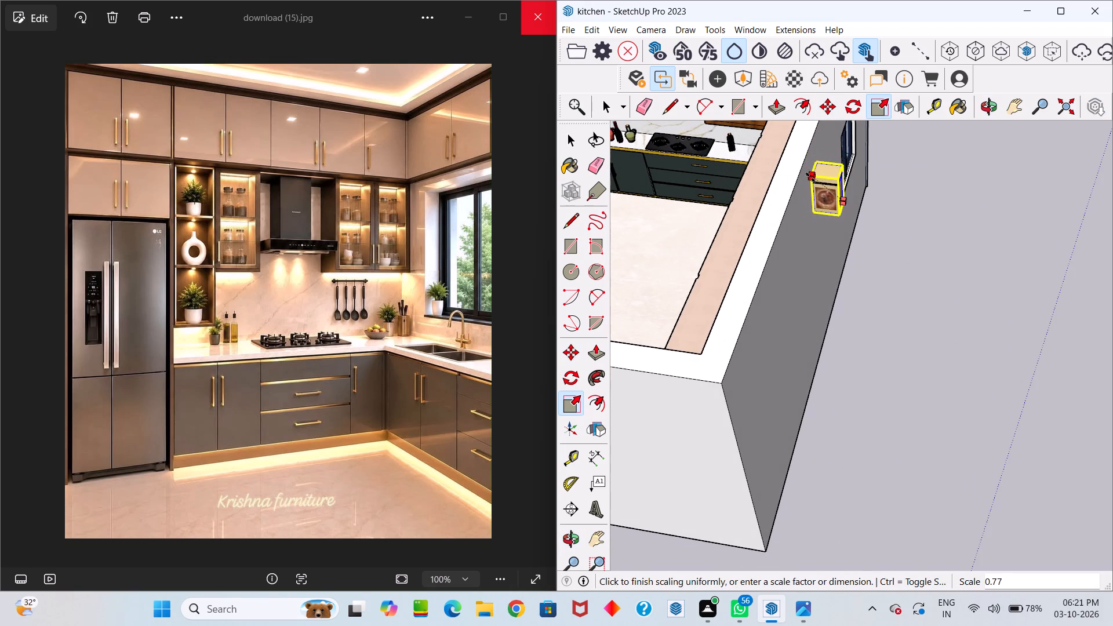
drag(810, 177, 813, 181)
Move the reduced cream-lidded tin about 10' 3 5/8" into the kitchen, to the open shelves beside the window.
scroll(824, 229, up, 5)
middle_drag(839, 223, 898, 231)
key(space)
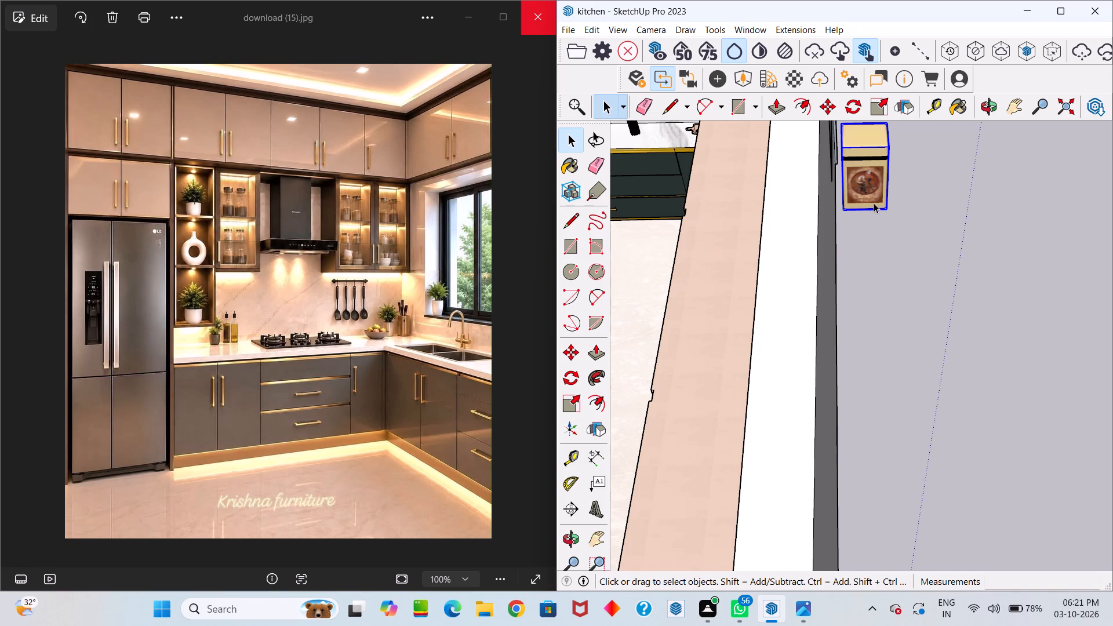
click(873, 206)
key(m)
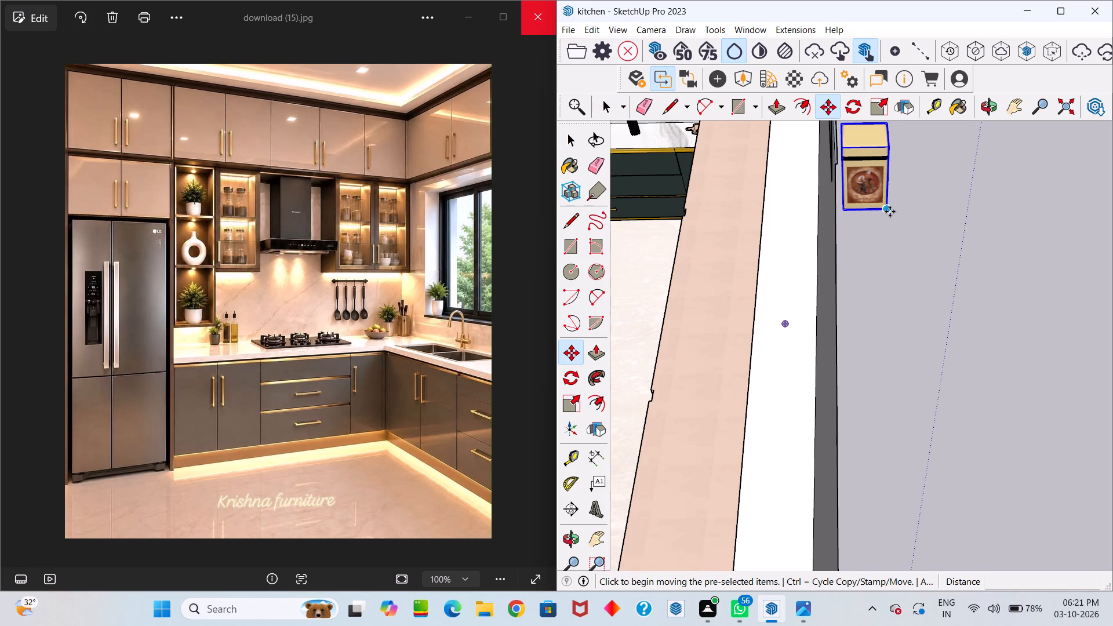
click(890, 212)
middle_drag(649, 230, 868, 212)
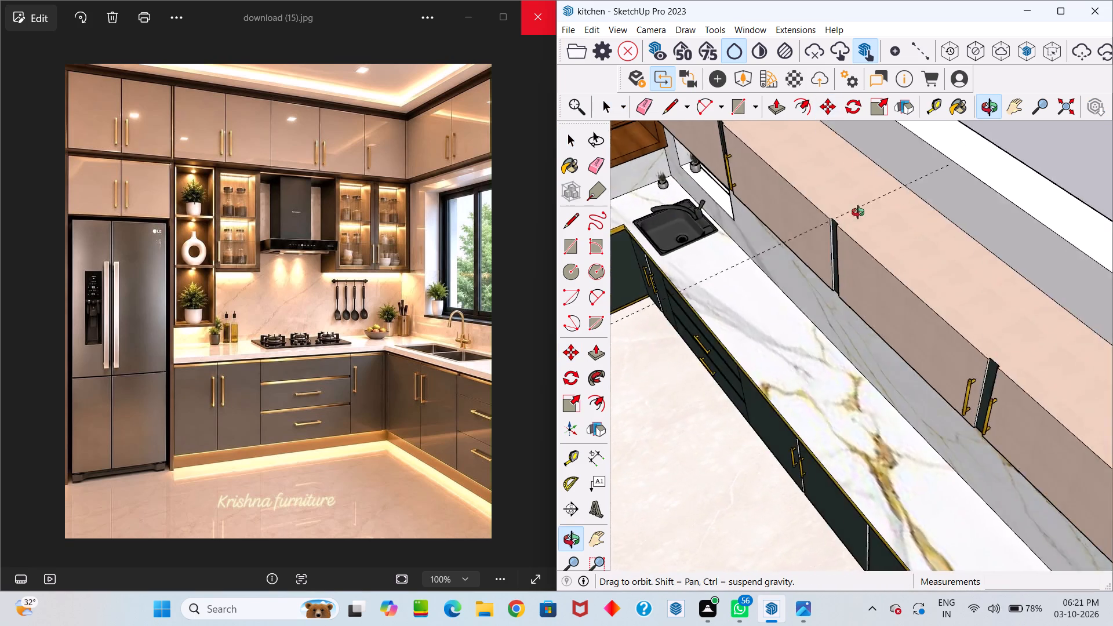
middle_drag(868, 212, 838, 184)
scroll(814, 180, down, 4)
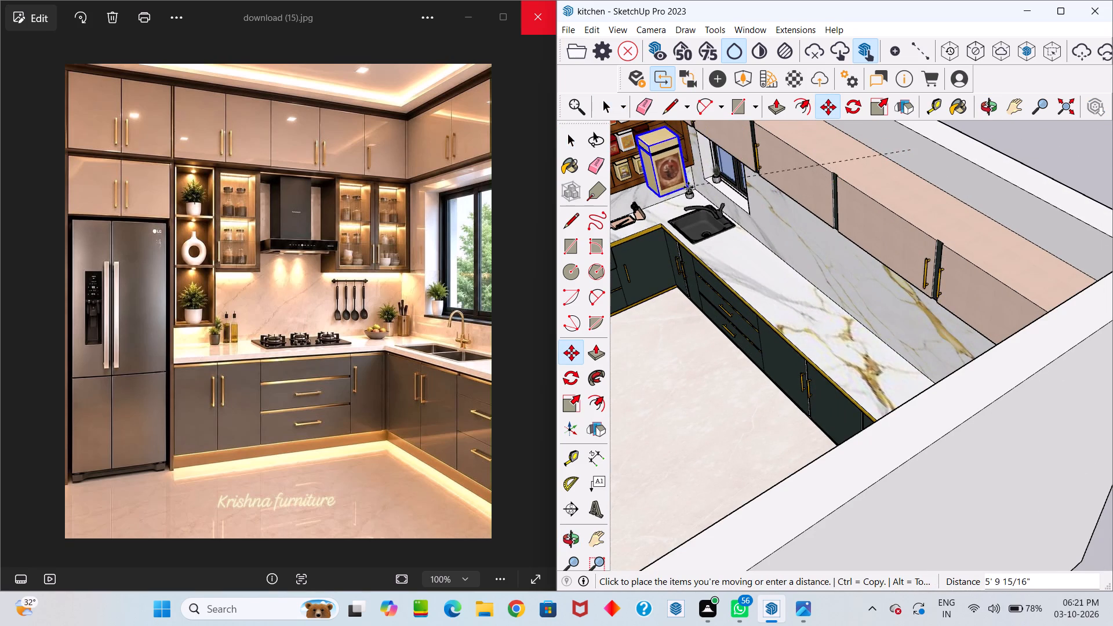
scroll(690, 188, up, 6)
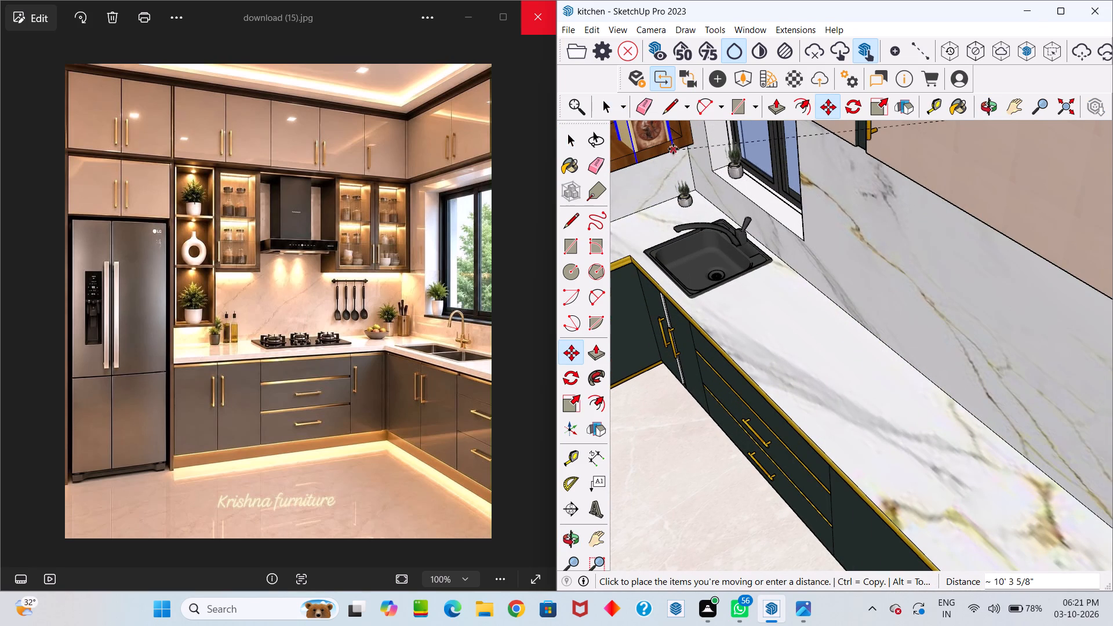
click(665, 143)
scroll(668, 151, down, 10)
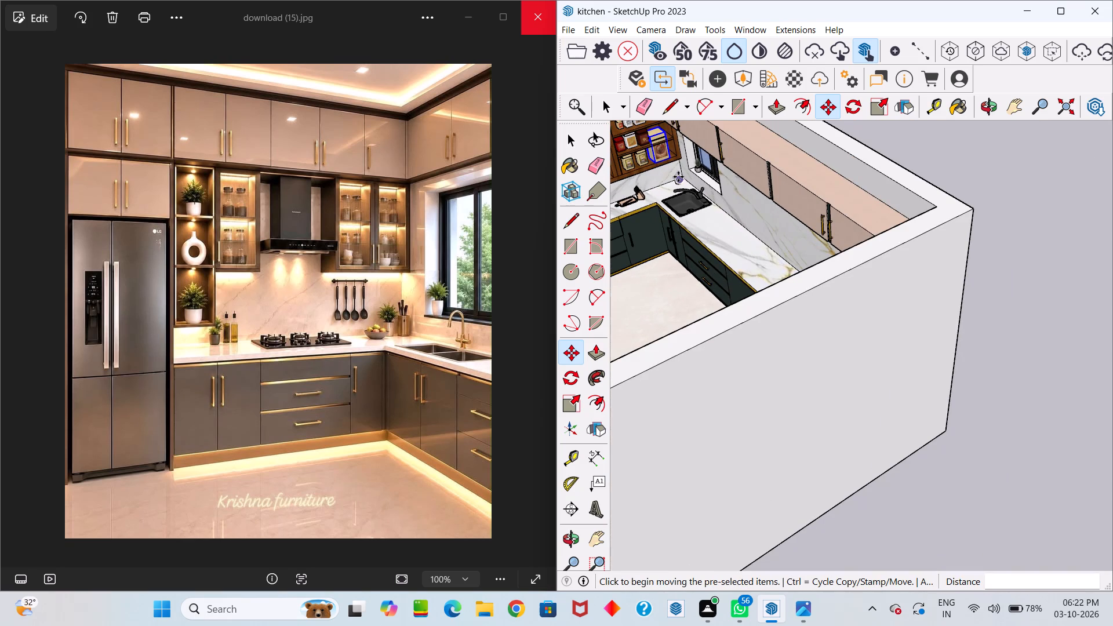
key(space)
scroll(678, 177, down, 1)
middle_drag(673, 177, 865, 303)
drag(673, 177, 865, 303)
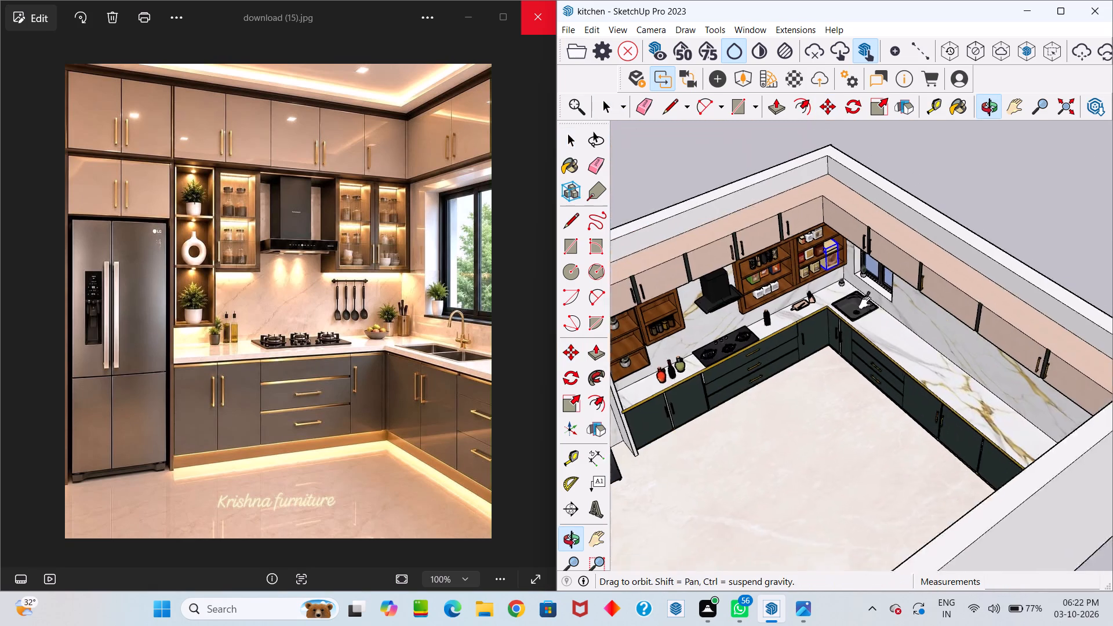
Scale the cream-lidded tin with the brown picture down uniformly by about 0.50 on the shelves beside the window.
drag(865, 303, 867, 304)
middle_drag(865, 303, 869, 305)
middle_drag(874, 306, 865, 233)
scroll(858, 278, up, 17)
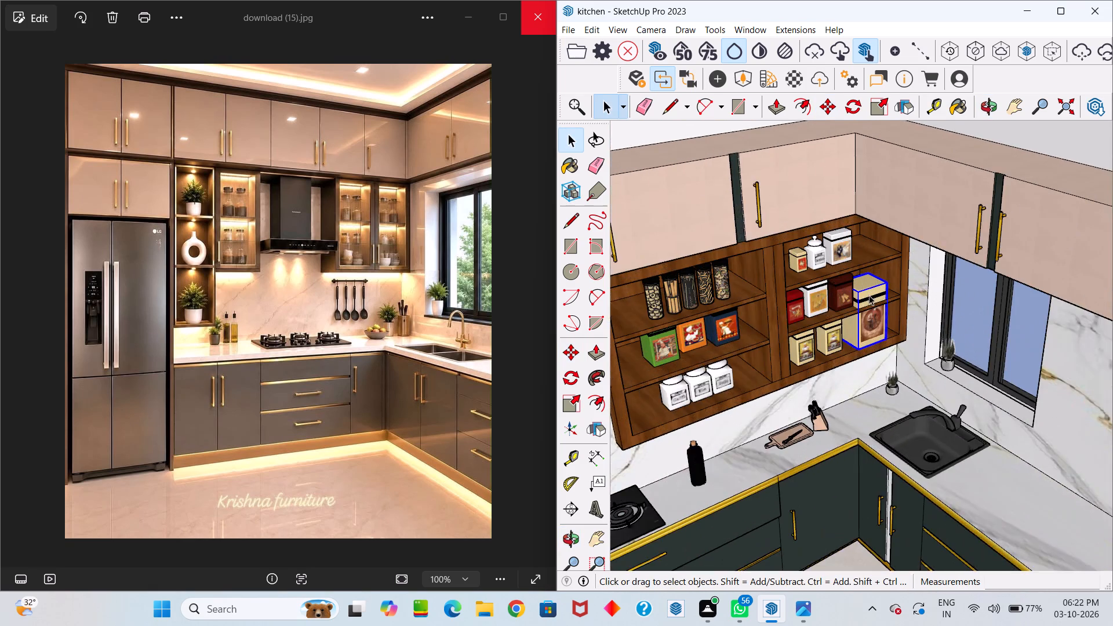
scroll(869, 295, up, 5)
key(s)
click(854, 293)
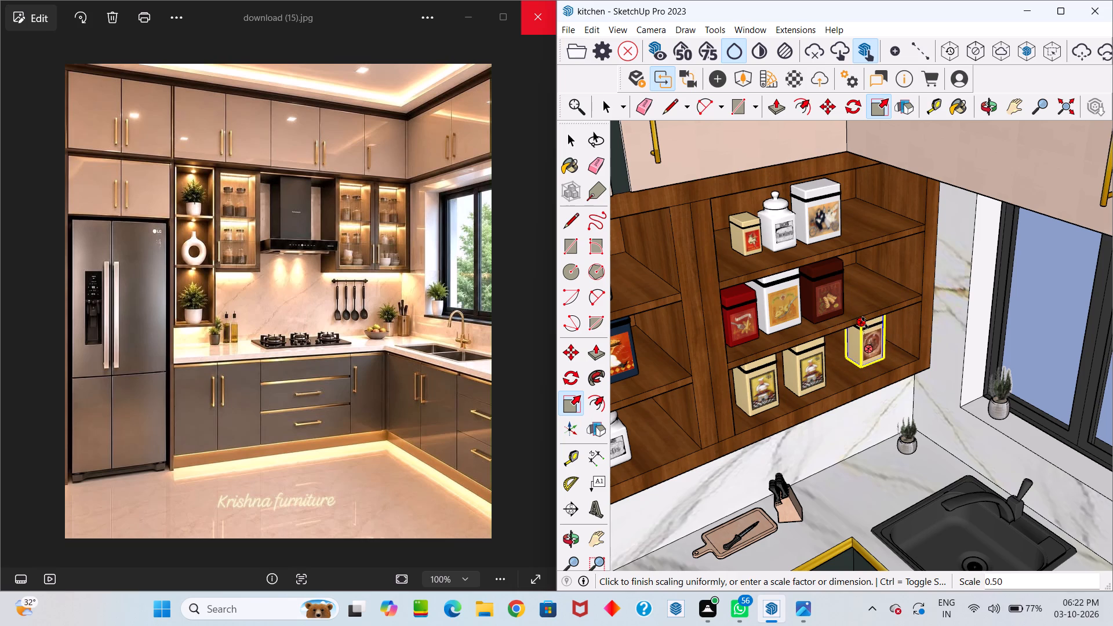
click(865, 323)
Move the reduced cream-lidded tin along the lower shelf, closer to the two yellow chef tins.
middle_drag(878, 344, 803, 253)
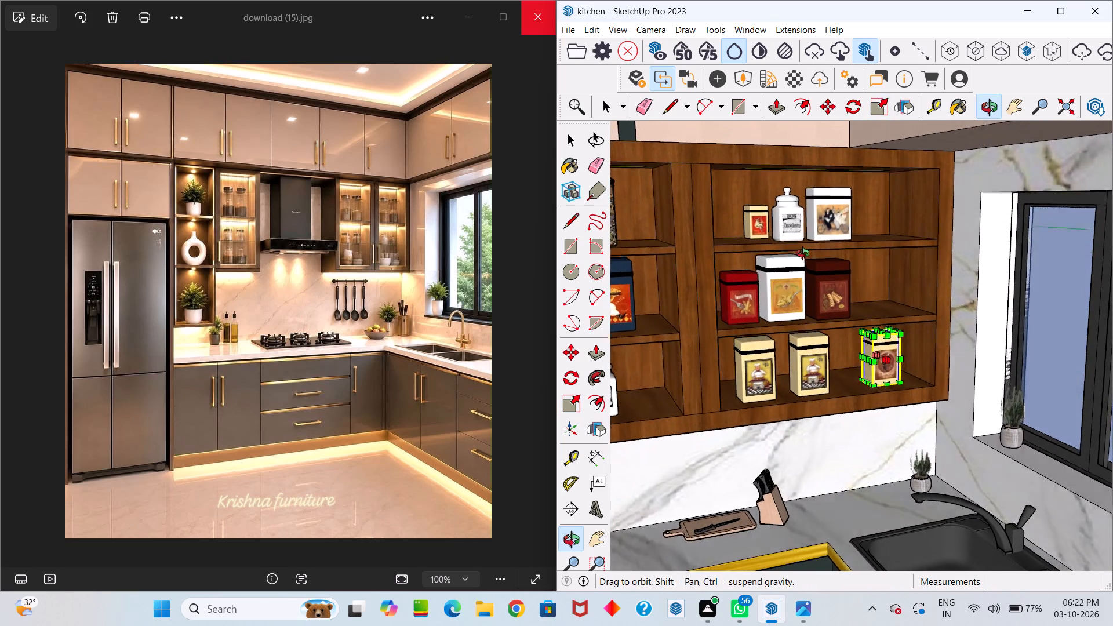
middle_drag(803, 253, 791, 250)
key(space)
scroll(886, 430, up, 5)
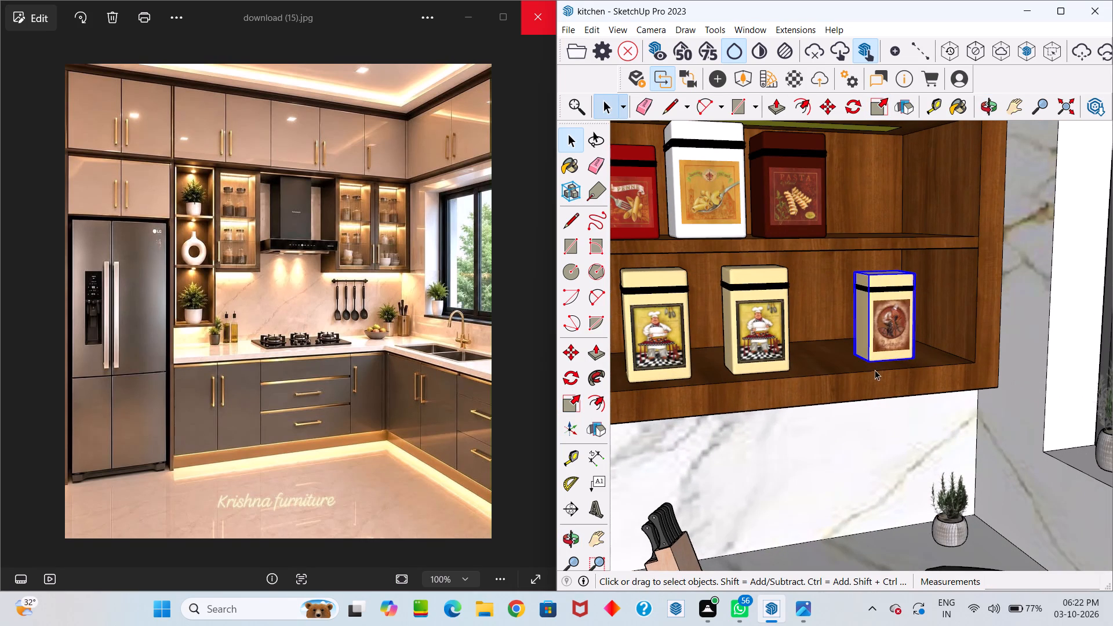
key(m)
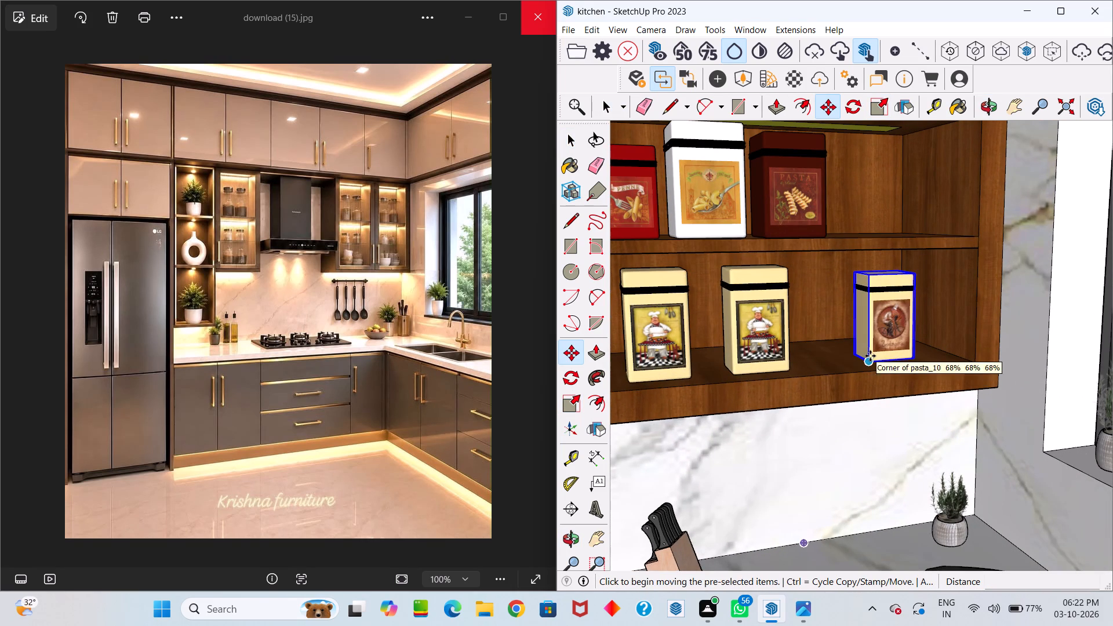
click(870, 356)
click(820, 367)
key(space)
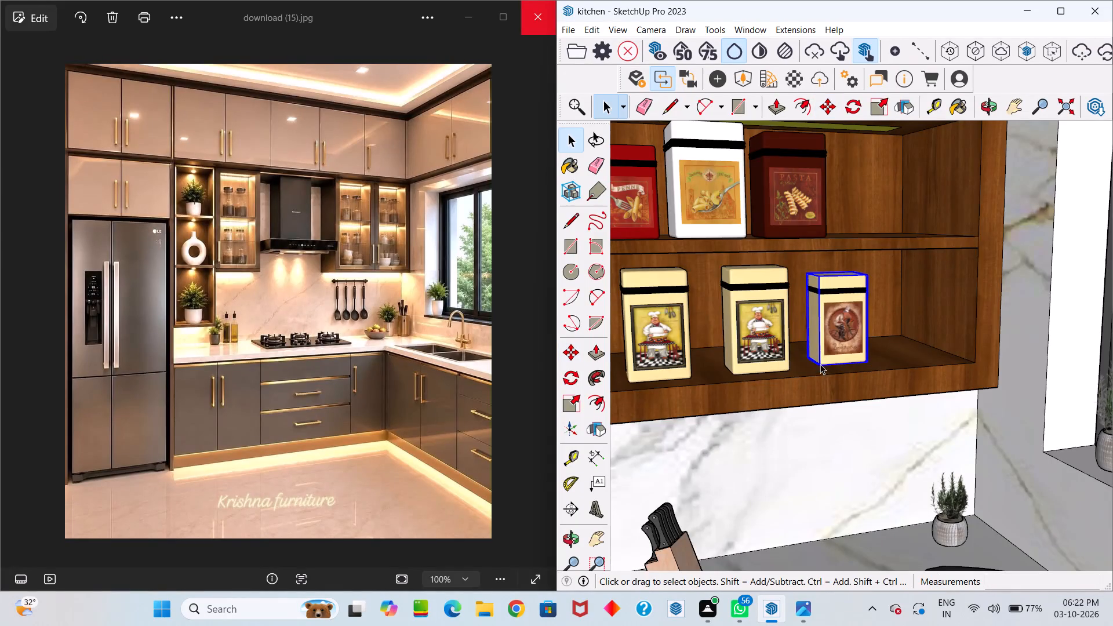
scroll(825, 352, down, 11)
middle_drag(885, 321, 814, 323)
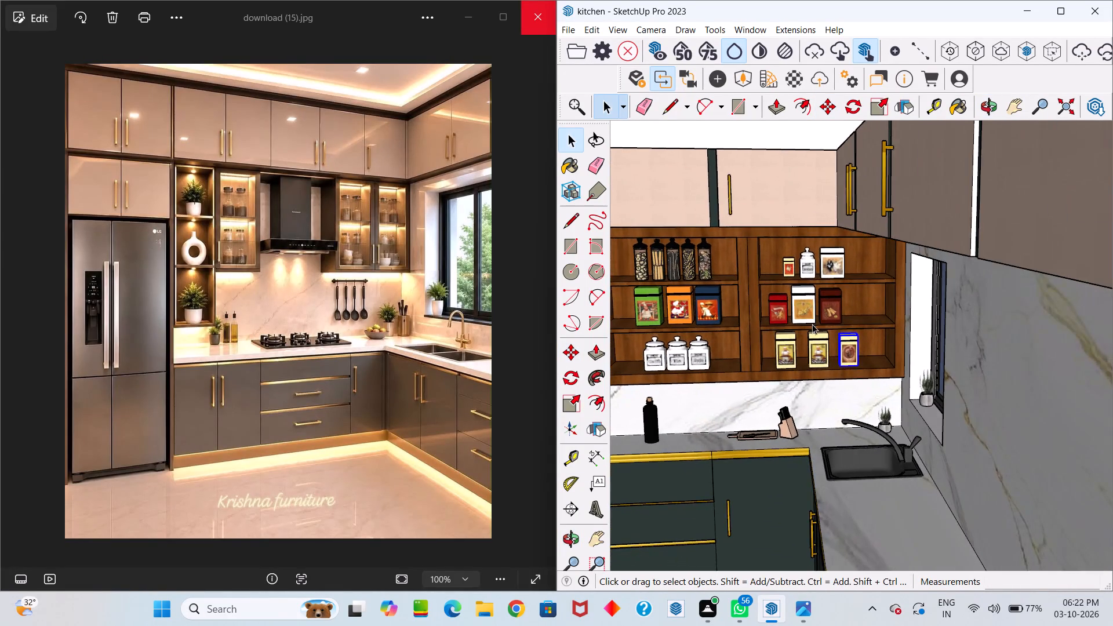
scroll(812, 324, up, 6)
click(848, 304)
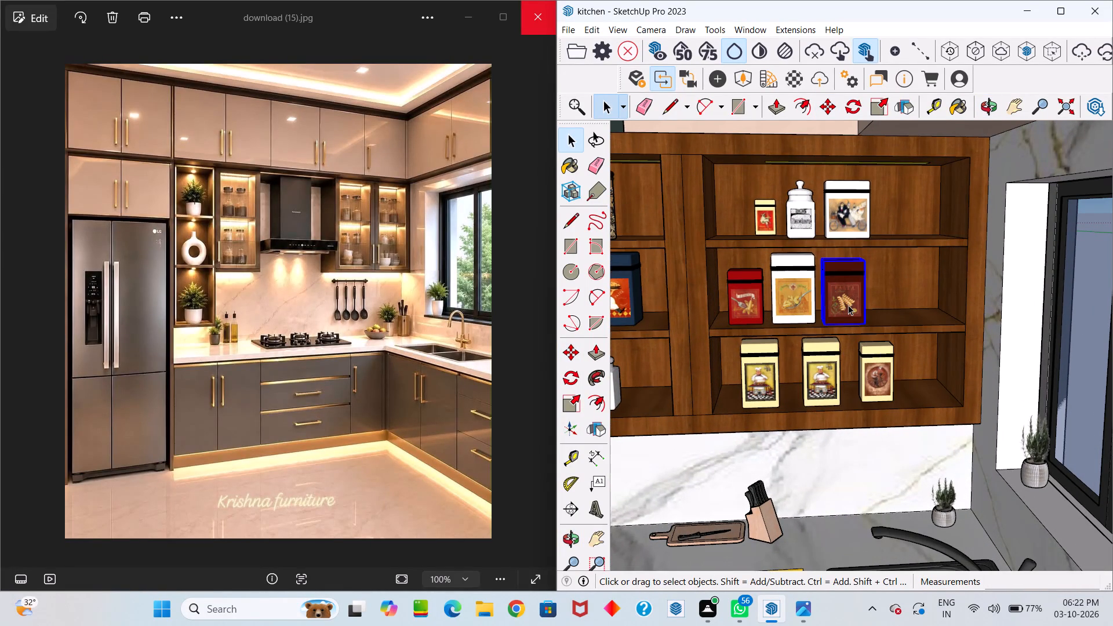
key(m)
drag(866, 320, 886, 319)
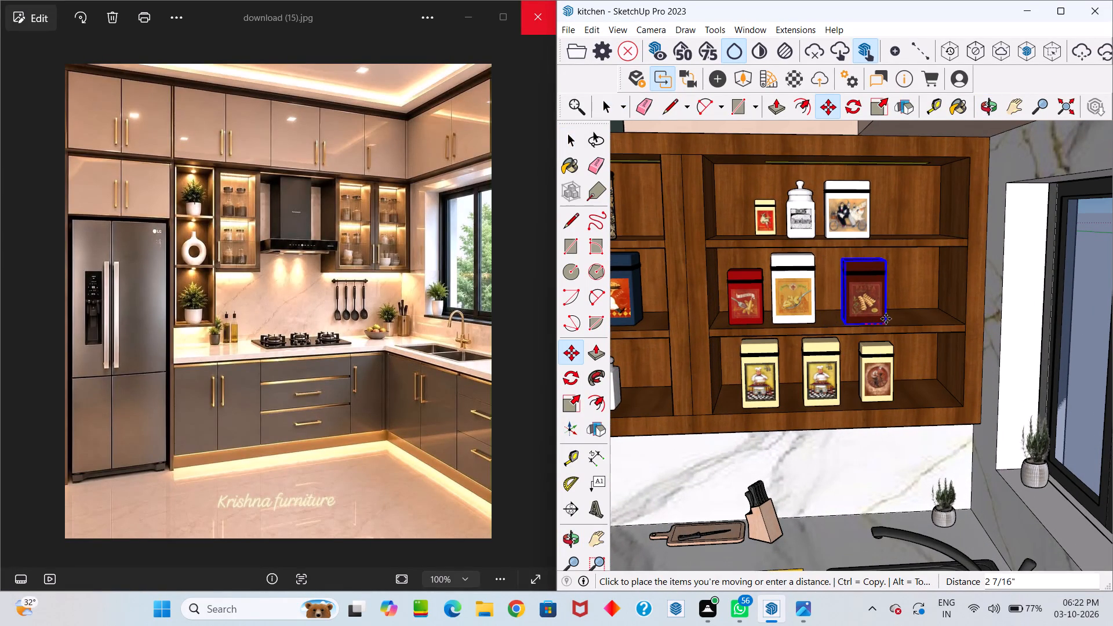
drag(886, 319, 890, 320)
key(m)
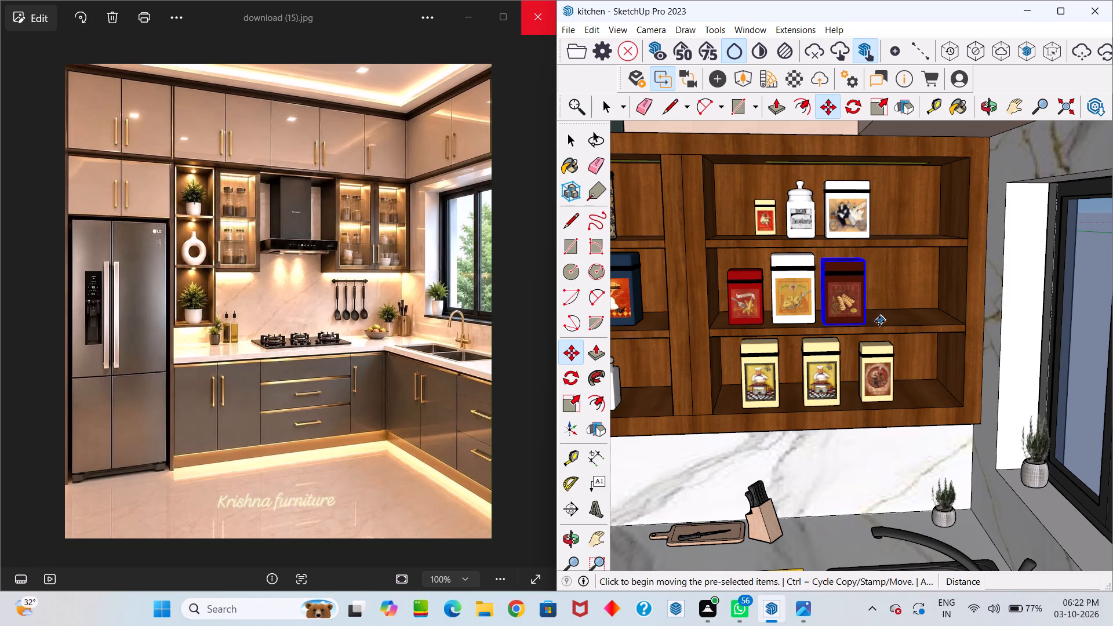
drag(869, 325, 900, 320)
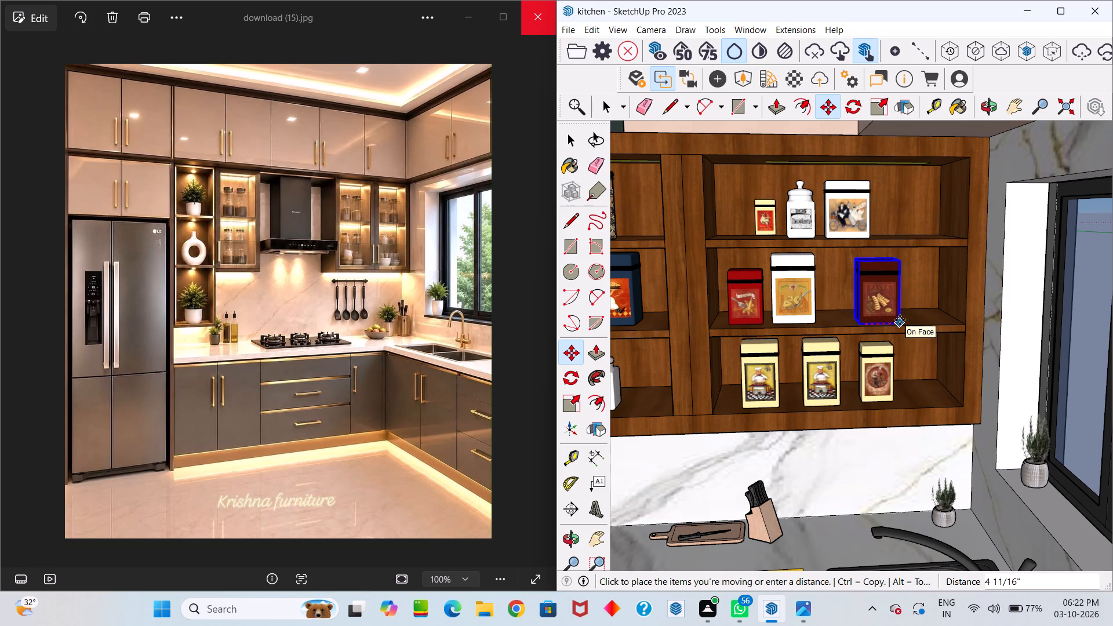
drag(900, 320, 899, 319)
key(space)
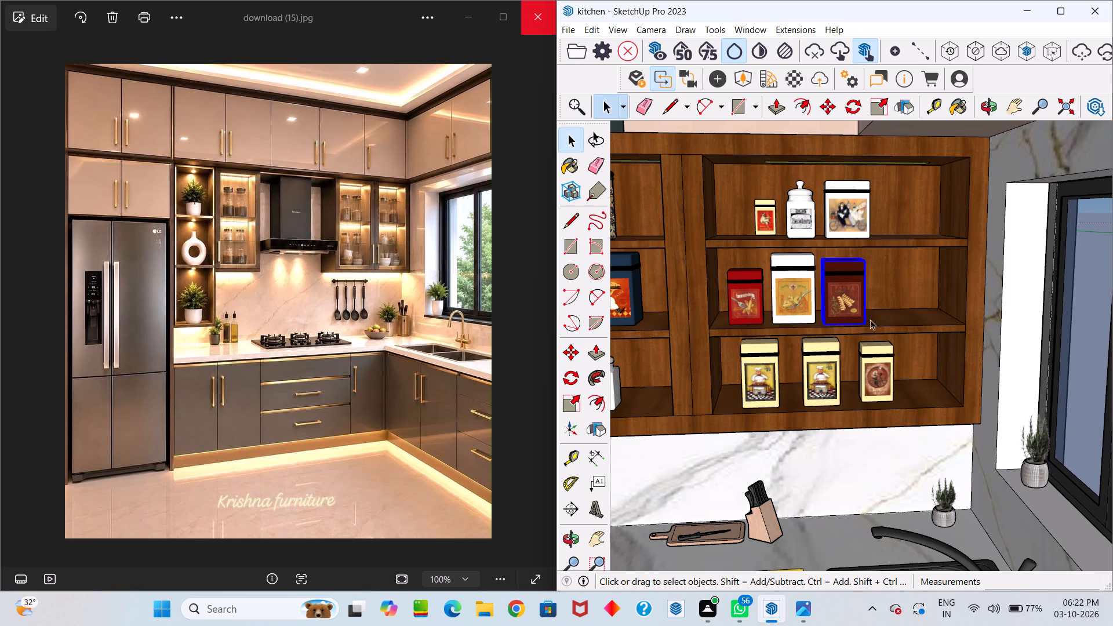
Move the dark red pasta tin about 5 1/8" along the middle shelf towards the window side.
key(m)
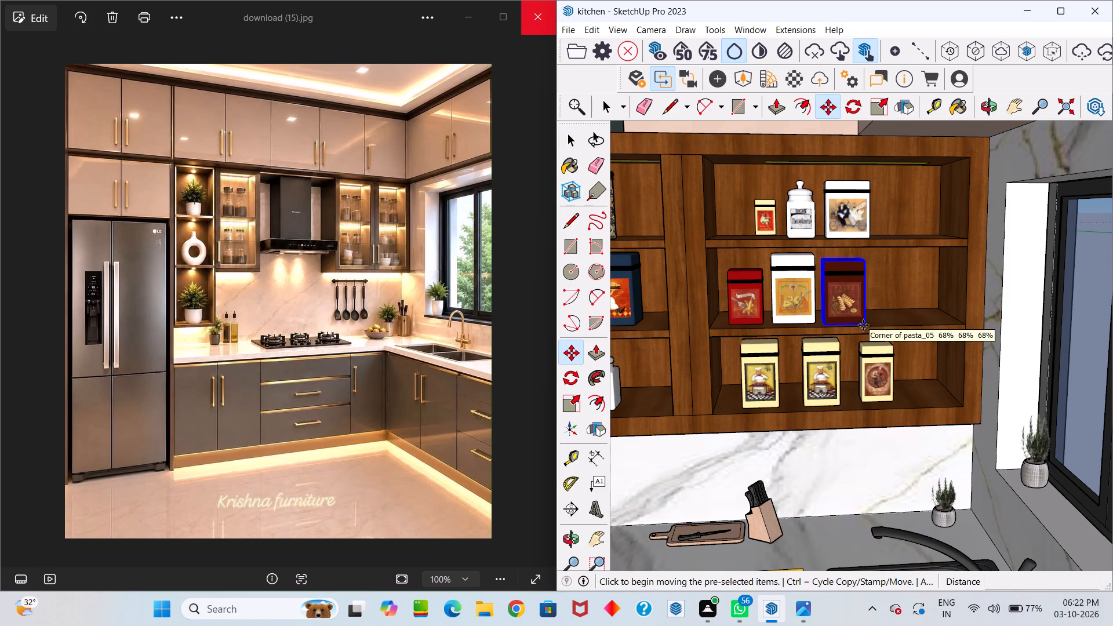
click(865, 326)
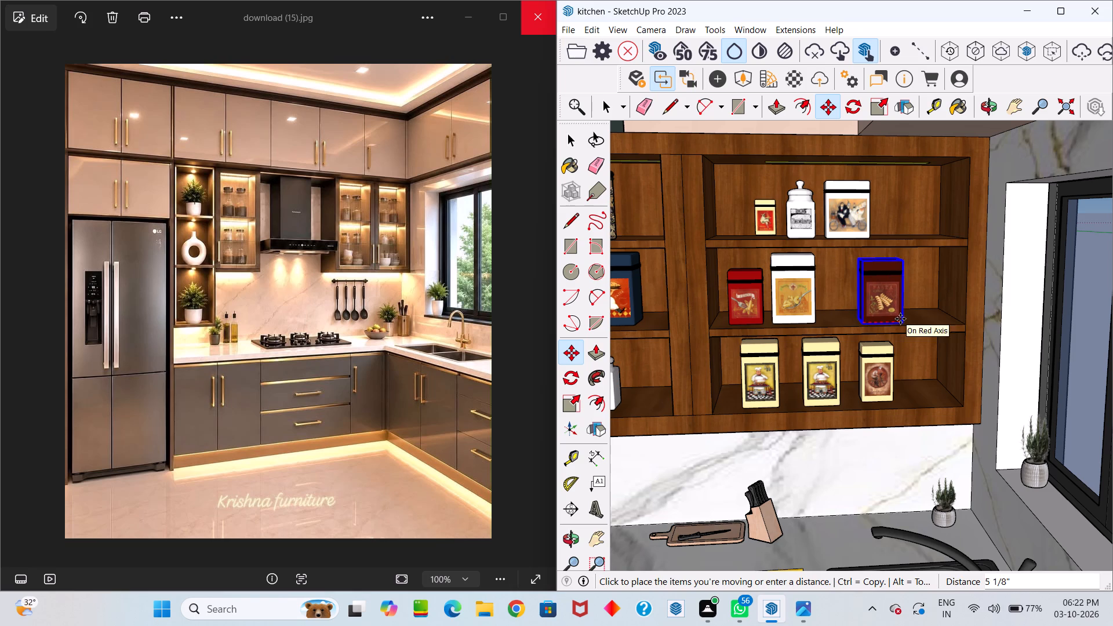
click(900, 319)
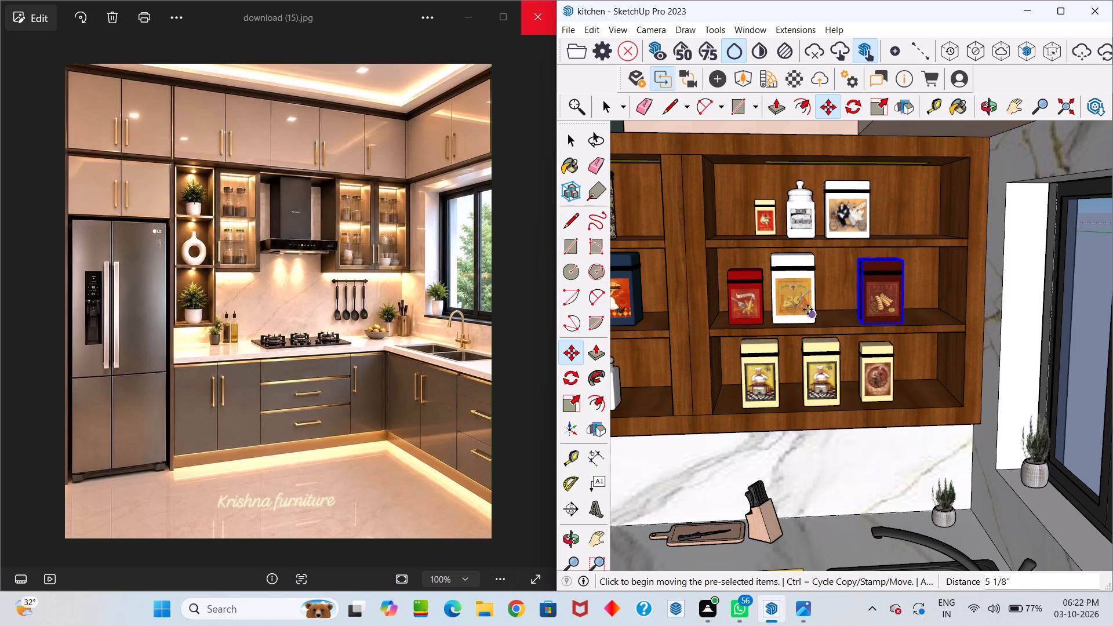
key(space)
Move the white pasta tin about 4 7/16" along the middle shelf towards the dark red pasta tin.
click(805, 305)
key(m)
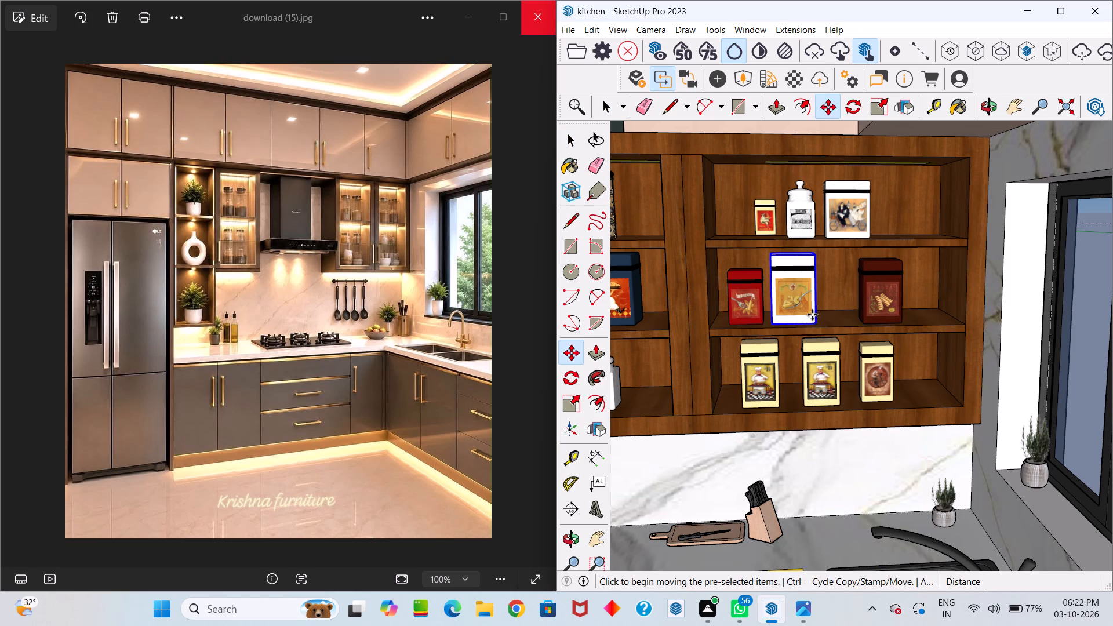
click(815, 321)
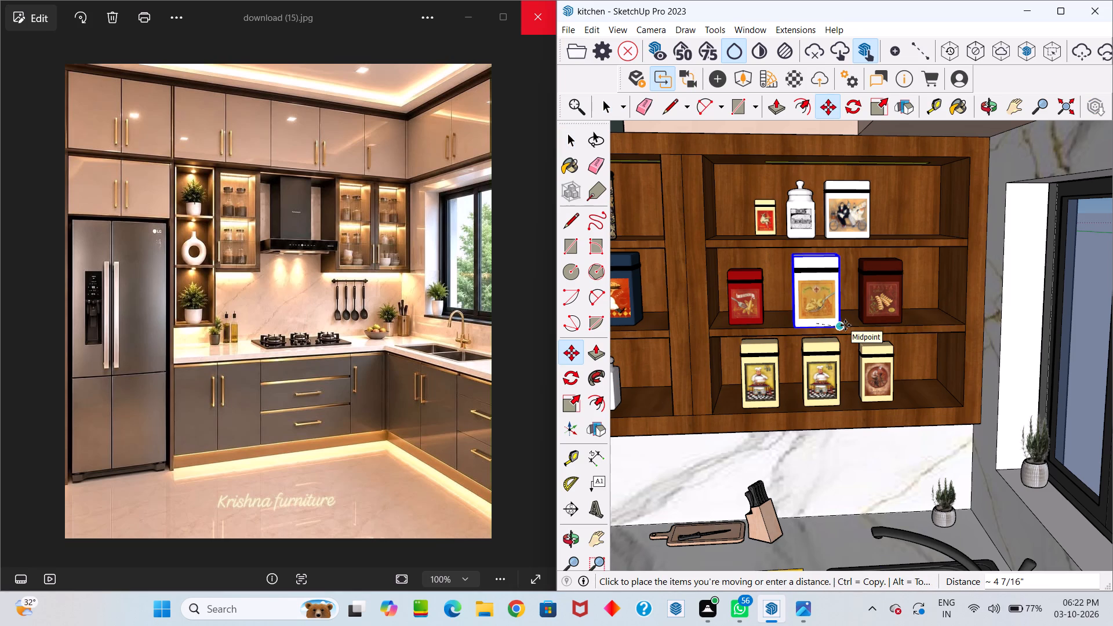
click(845, 324)
key(space)
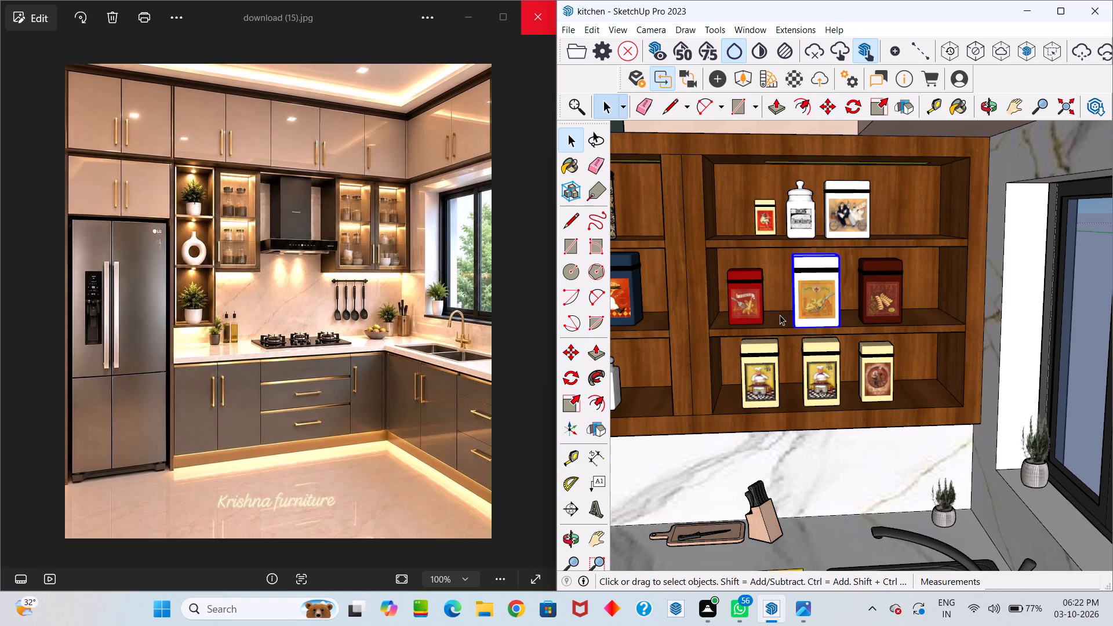
Move the bright red tin along the middle shelf, closer to the white pasta tin.
click(755, 315)
key(m)
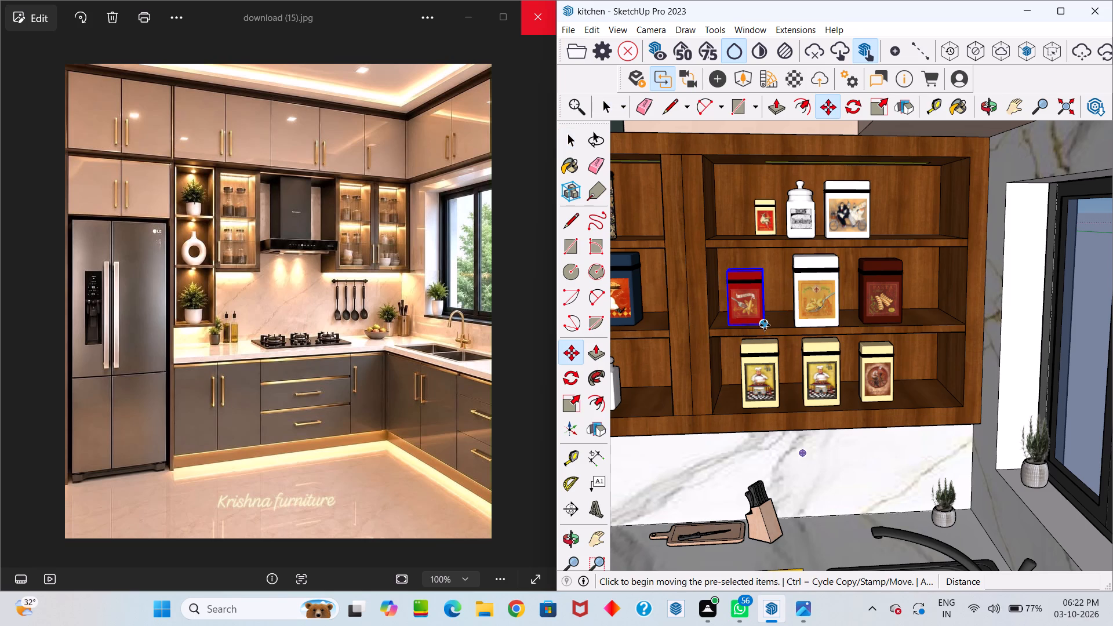
click(765, 325)
double_click(783, 323)
key(space)
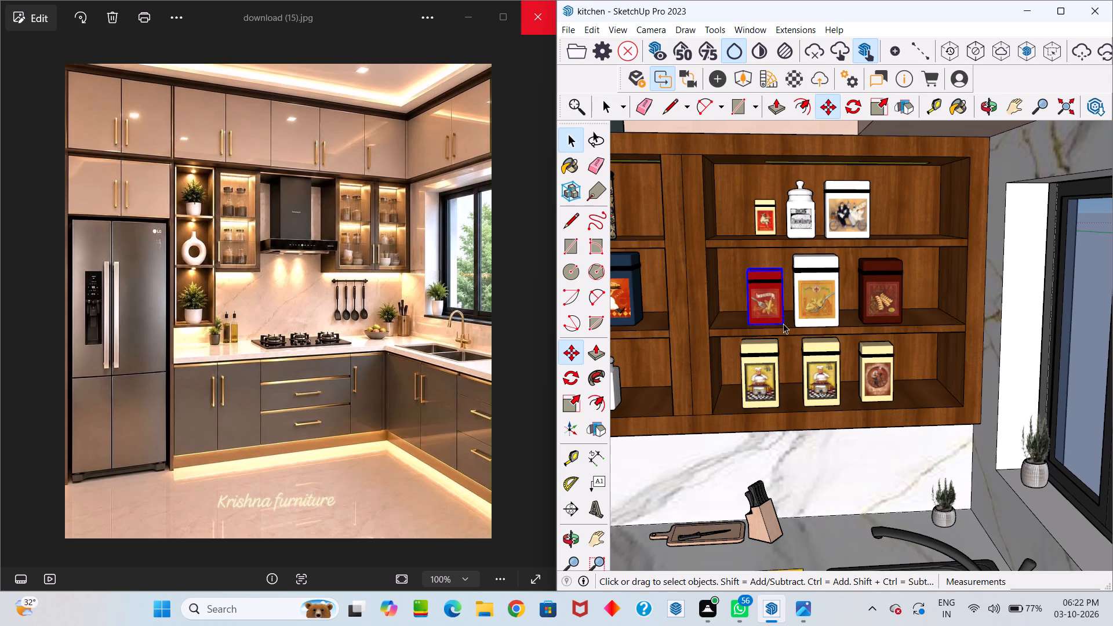
Clear the selection and examine the arrangement of tins and jars on the open shelves beside the window.
middle_drag(782, 310, 808, 388)
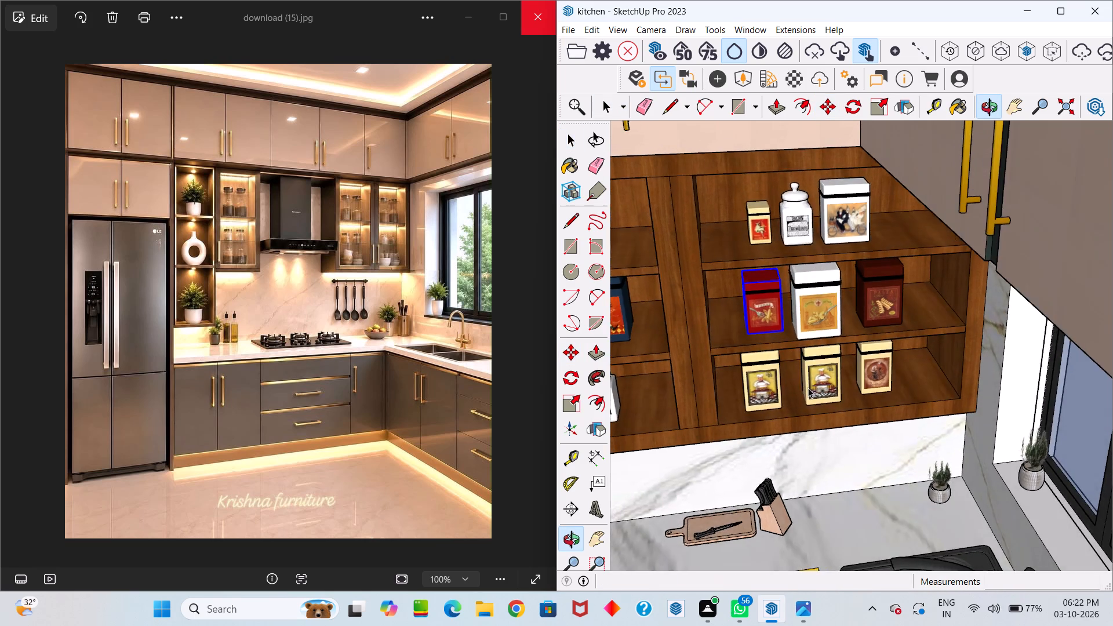
scroll(816, 319, down, 11)
click(988, 170)
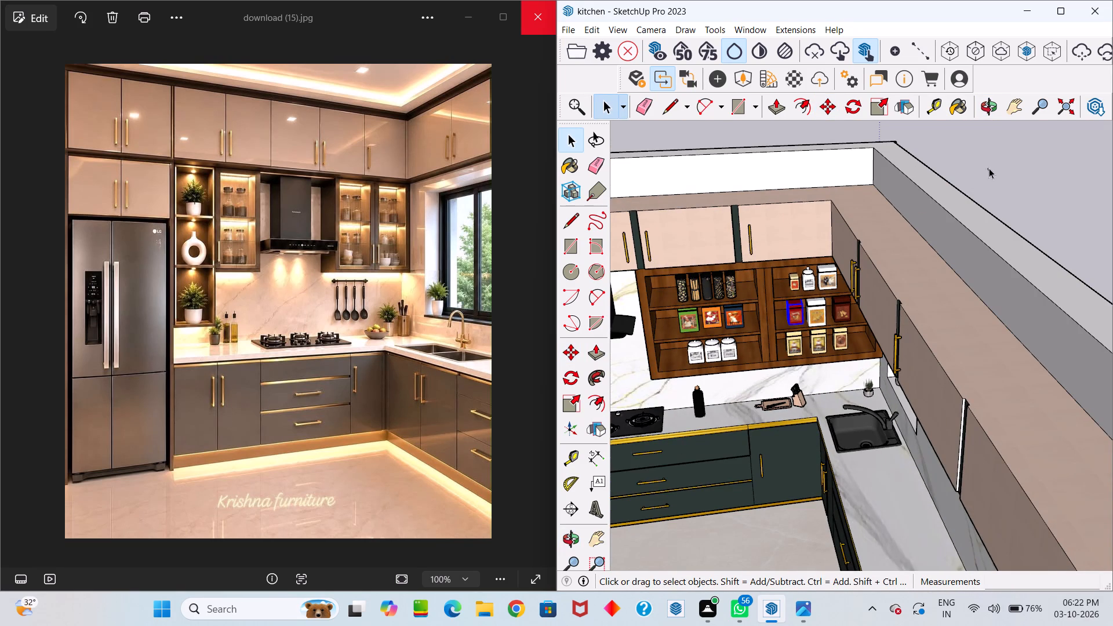
scroll(807, 321, up, 6)
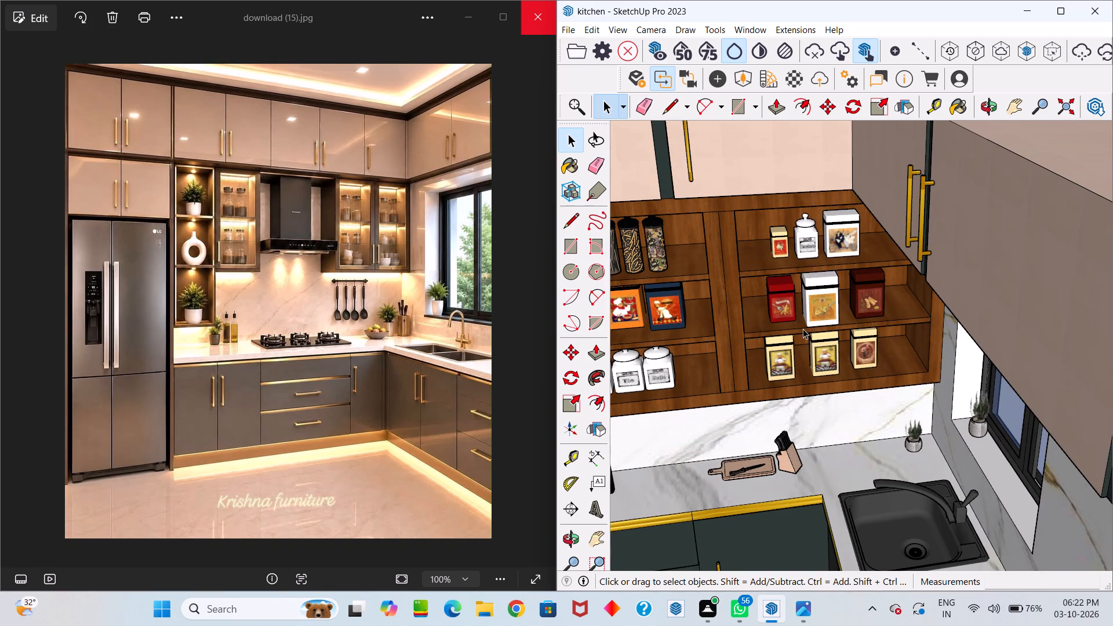
middle_drag(803, 329, 790, 224)
drag(803, 329, 790, 224)
middle_drag(793, 207, 806, 232)
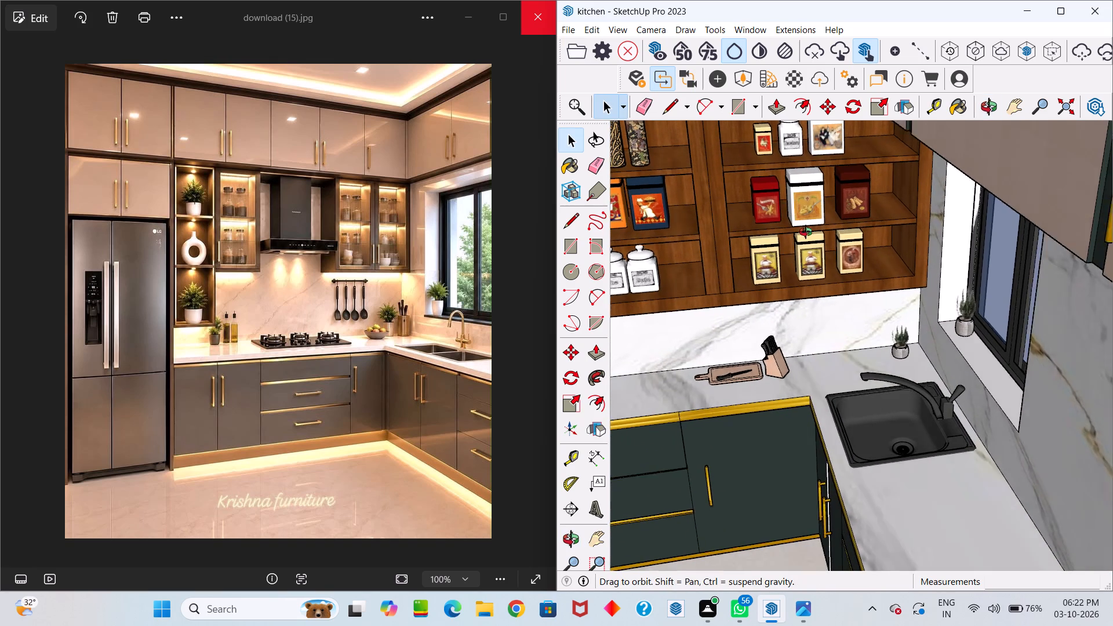
middle_drag(806, 232, 819, 320)
scroll(820, 319, down, 11)
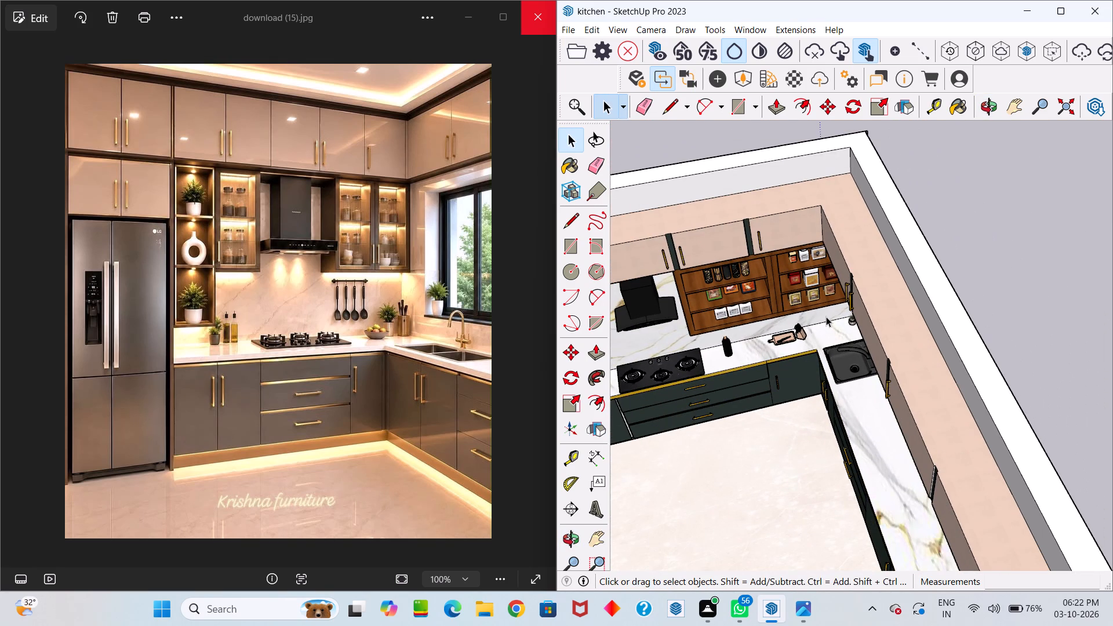
Examine the whole kitchen from several angles, including the fridge side and the plant shelves, against the reference.
middle_drag(821, 307, 1037, 250)
drag(831, 303, 1037, 250)
middle_drag(1006, 238, 897, 88)
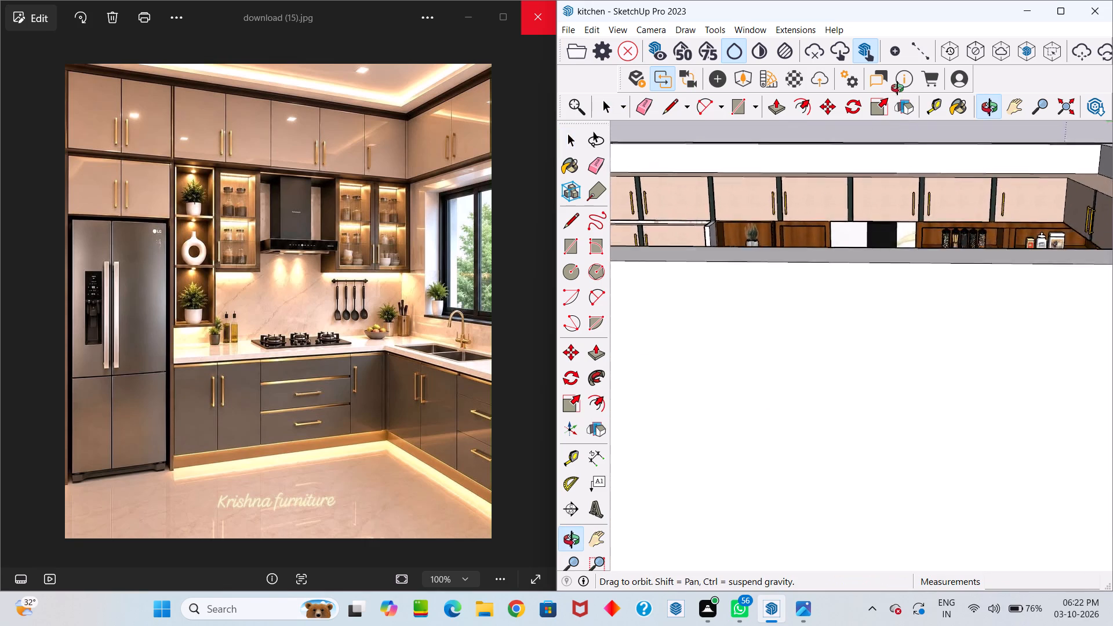
middle_drag(897, 88, 878, 212)
scroll(878, 212, down, 1)
middle_drag(878, 213, 880, 246)
drag(878, 213, 880, 246)
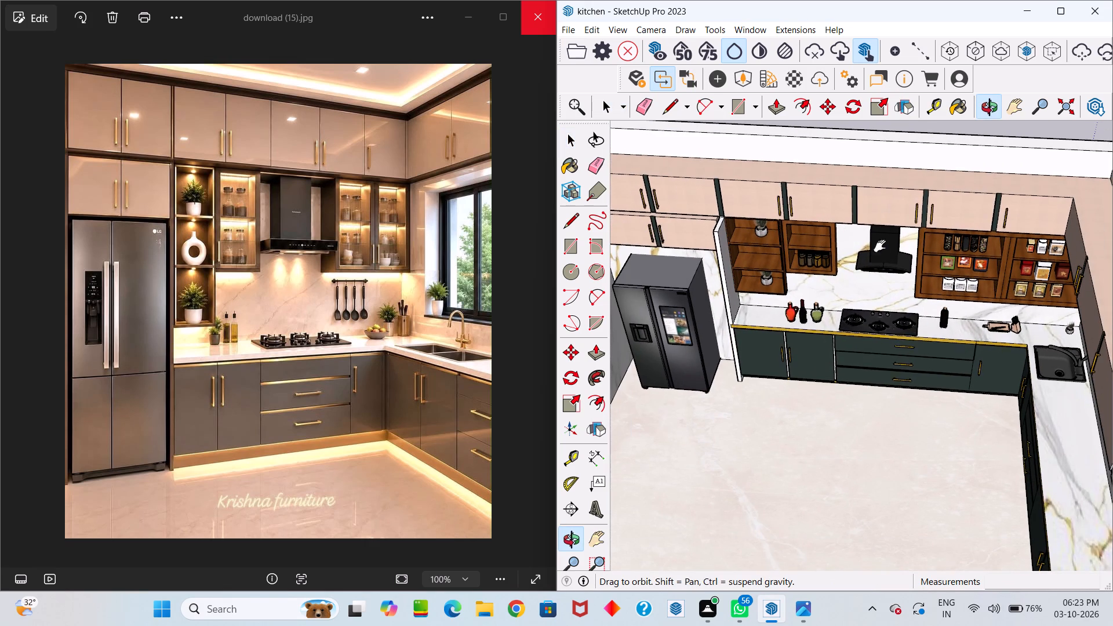
drag(880, 246, 888, 305)
middle_drag(880, 246, 888, 305)
middle_drag(892, 213, 897, 89)
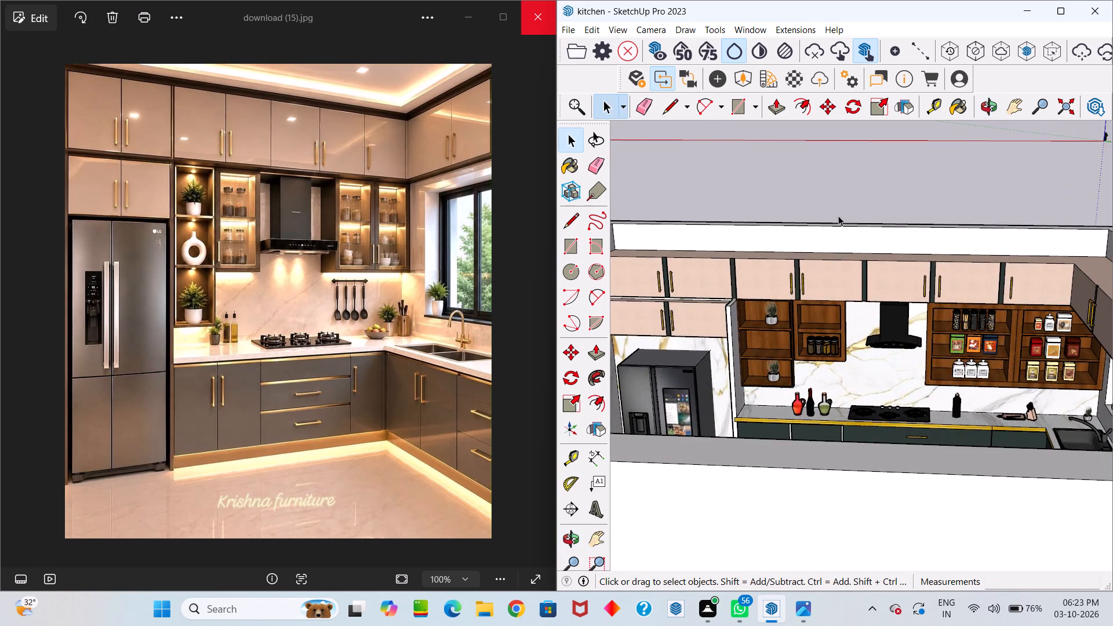
scroll(795, 322, up, 6)
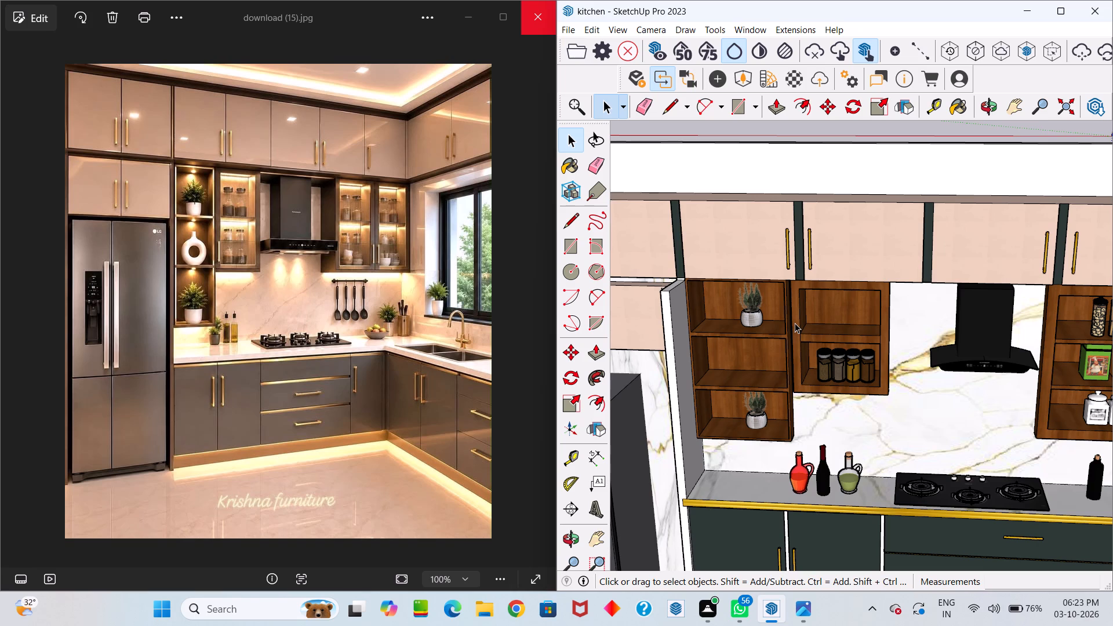
scroll(795, 323, down, 17)
scroll(771, 335, down, 6)
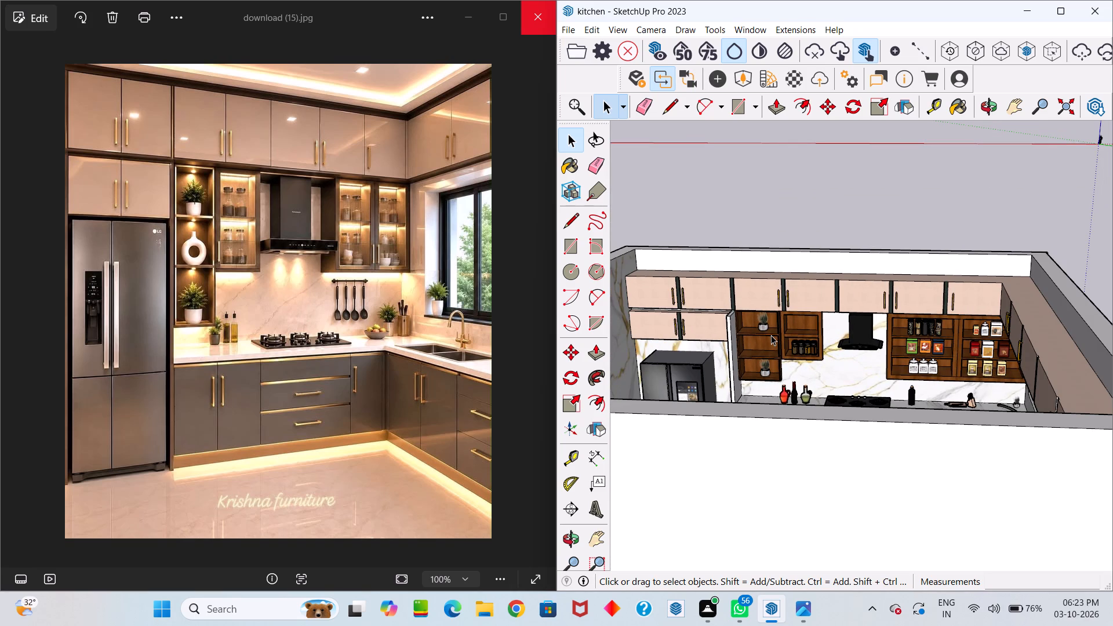
middle_drag(779, 331, 798, 263)
drag(782, 314, 798, 263)
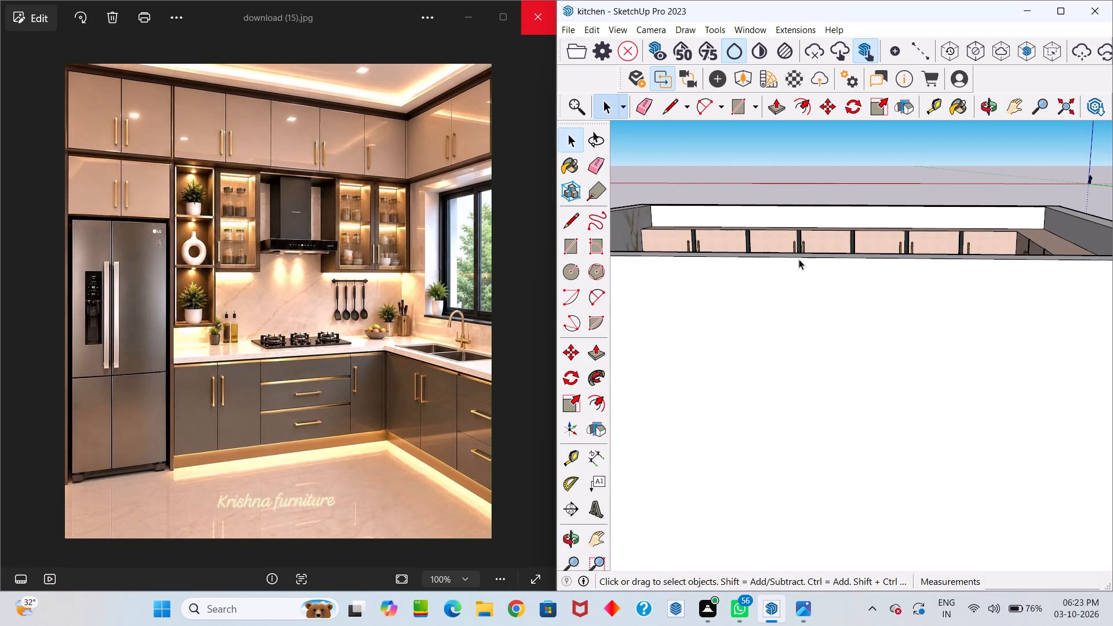
scroll(799, 259, down, 1)
middle_drag(799, 259, 783, 420)
scroll(816, 345, down, 2)
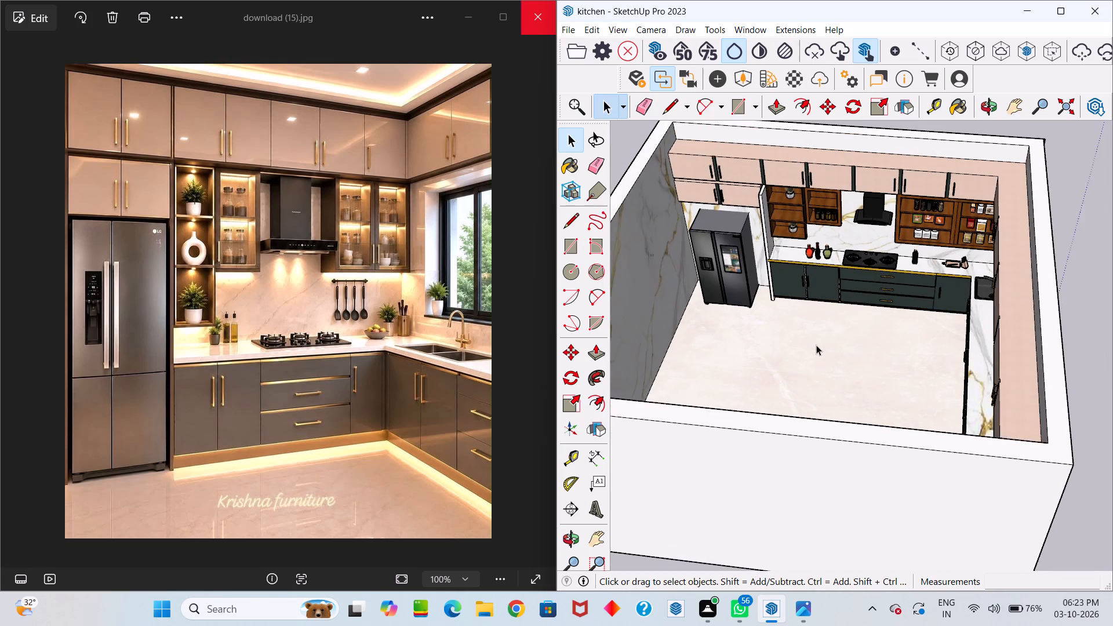
scroll(816, 345, down, 1)
middle_drag(816, 345, 829, 475)
drag(816, 345, 827, 467)
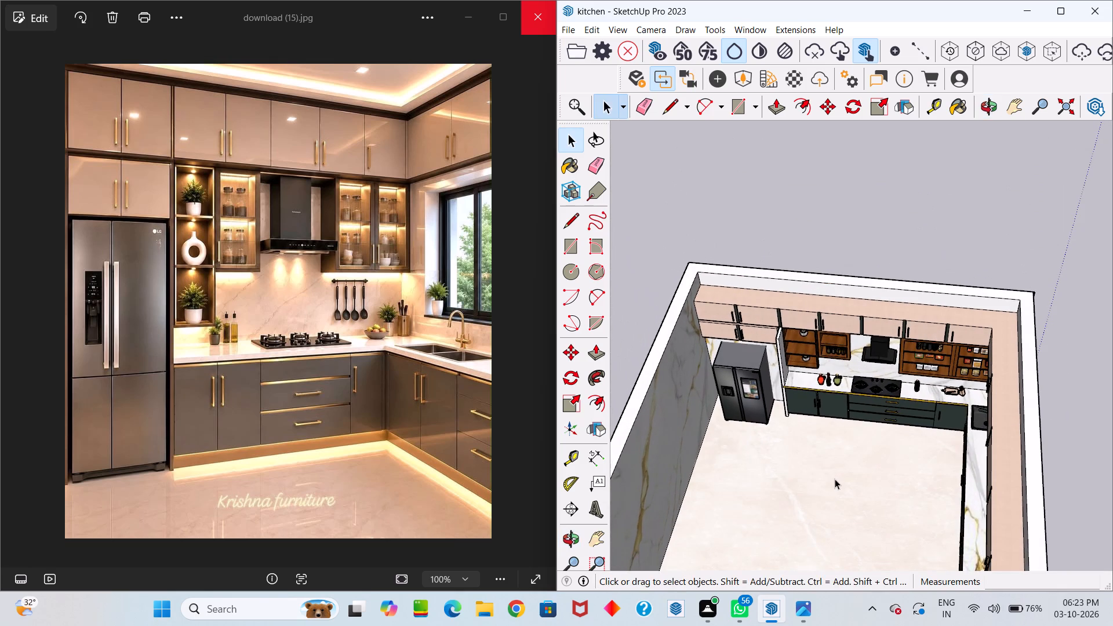
middle_drag(839, 478, 1056, 410)
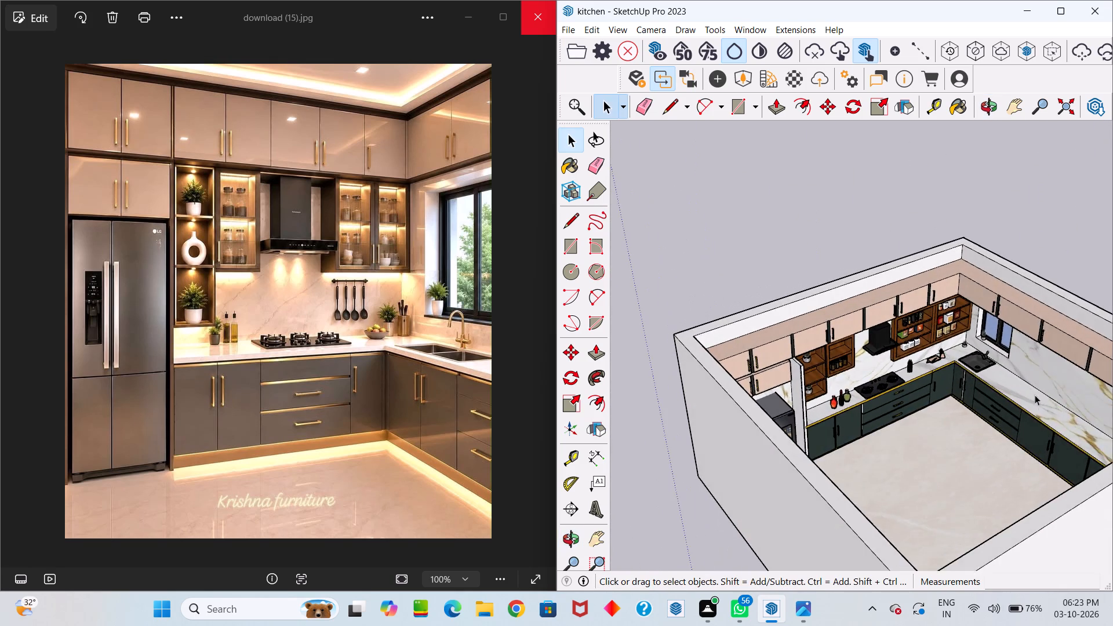
Draw a rectangle about 2' 9 11/16" by 2' 9 1/16" across the front opening of the shelf bay nearest the window.
scroll(1031, 389, up, 6)
middle_drag(1007, 375, 861, 326)
middle_click(861, 326)
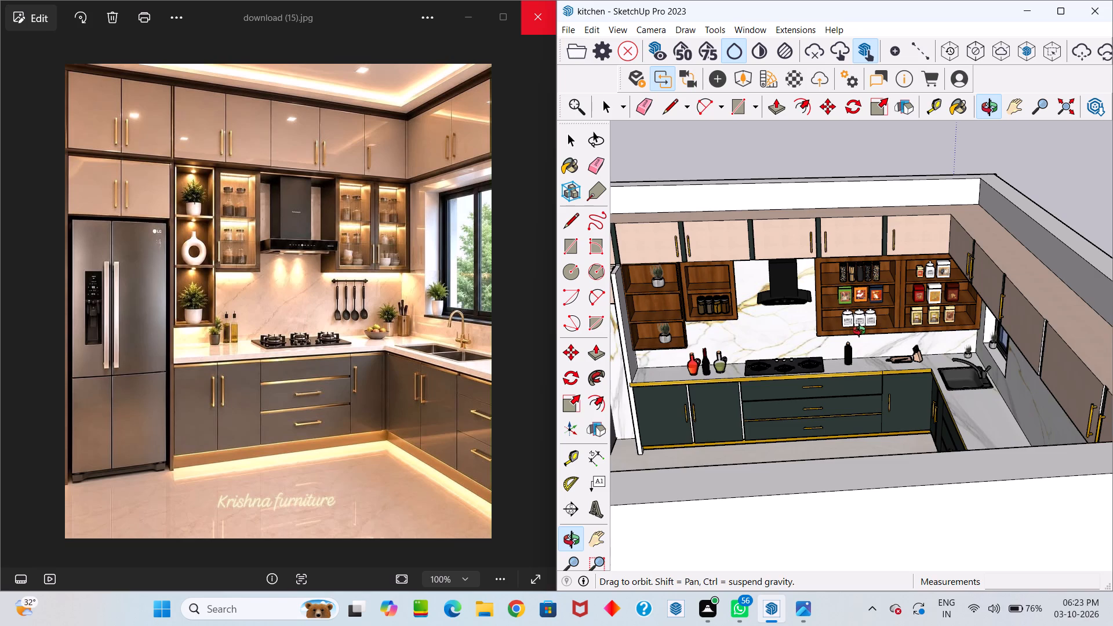
scroll(859, 330, up, 1)
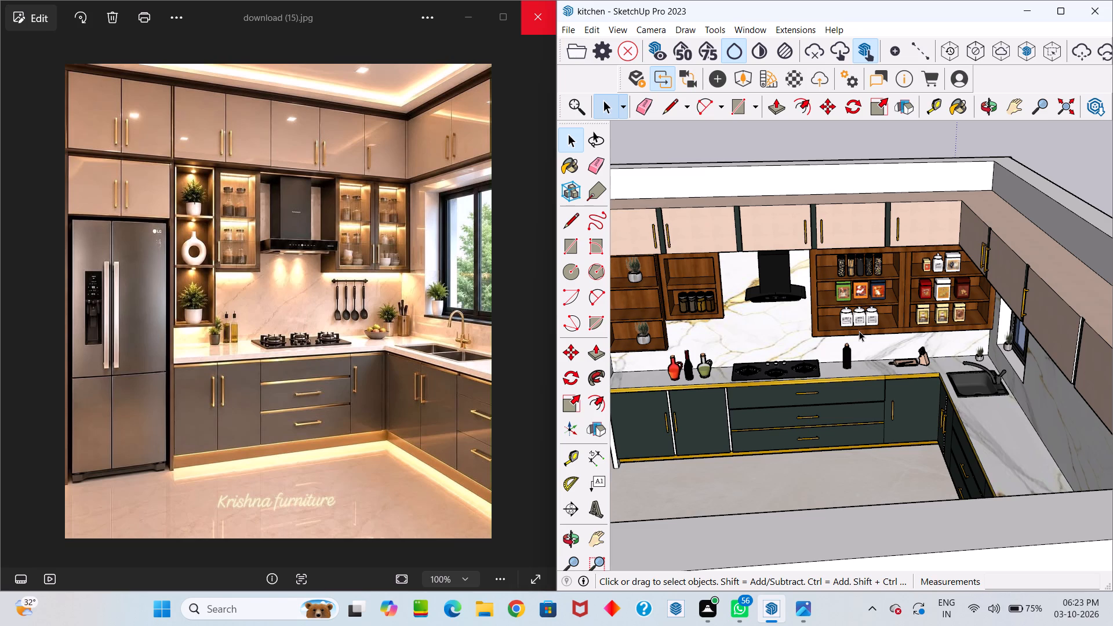
scroll(953, 275, up, 7)
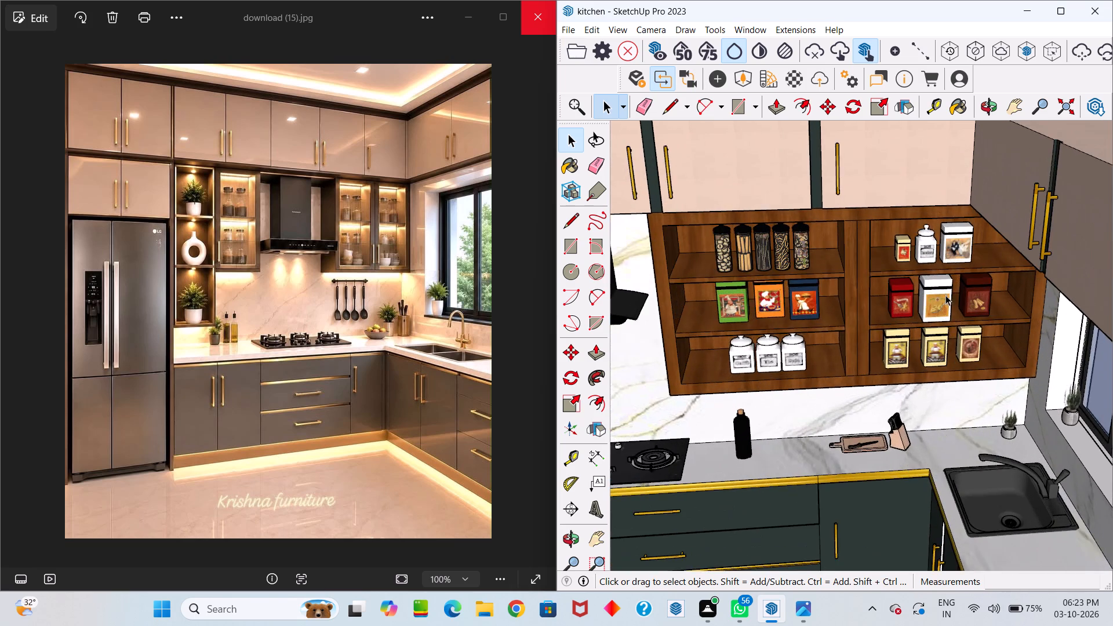
middle_drag(940, 281, 930, 205)
scroll(947, 241, up, 5)
scroll(947, 243, down, 5)
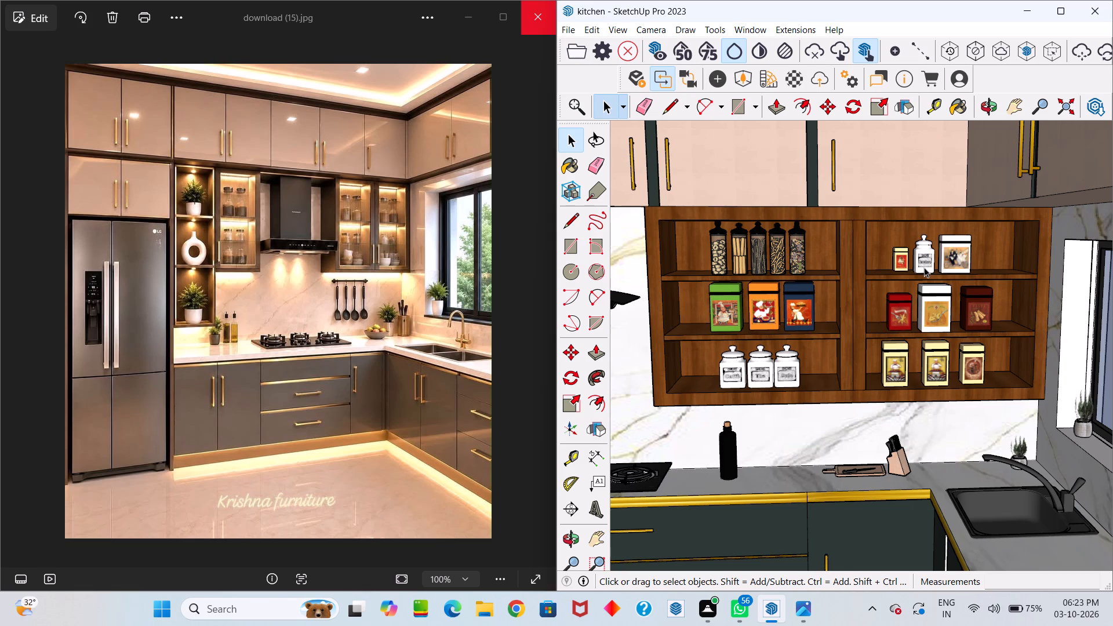
key(r)
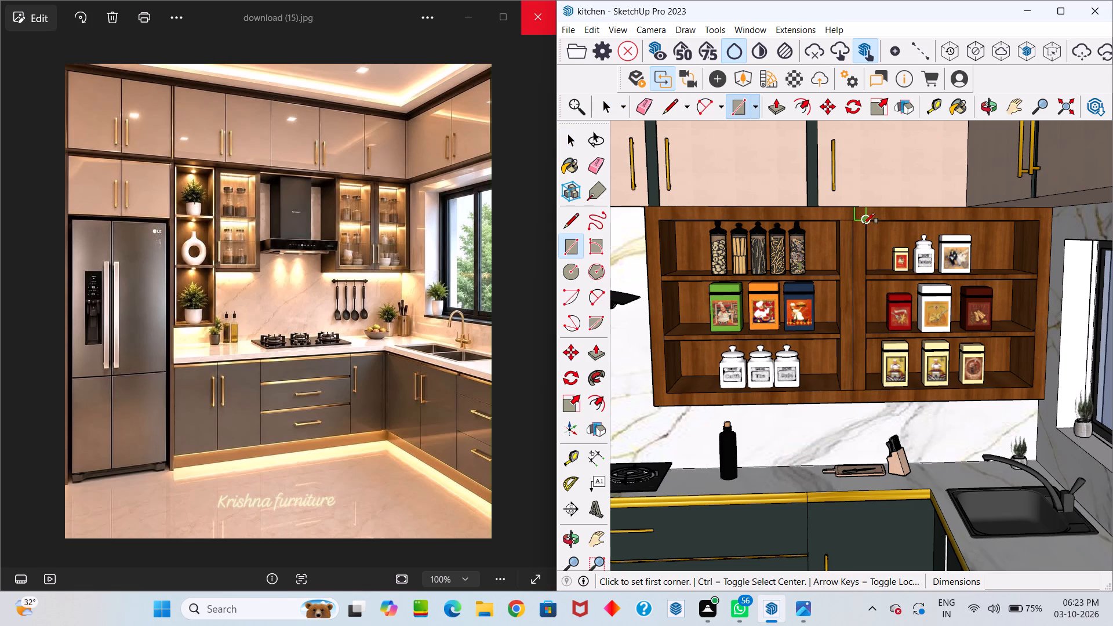
click(864, 224)
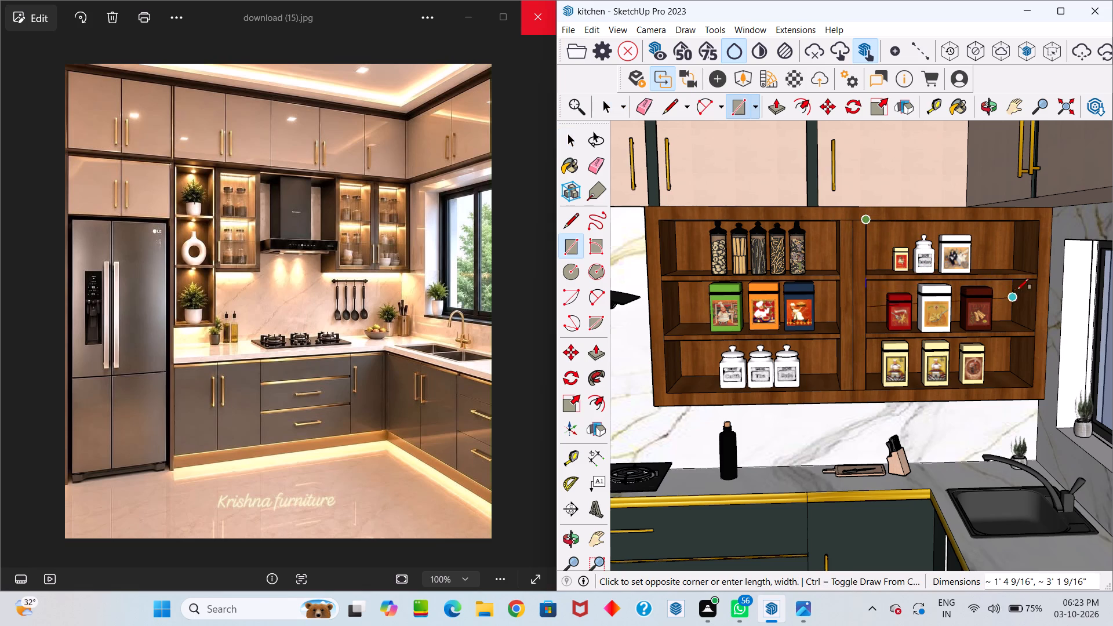
click(1033, 391)
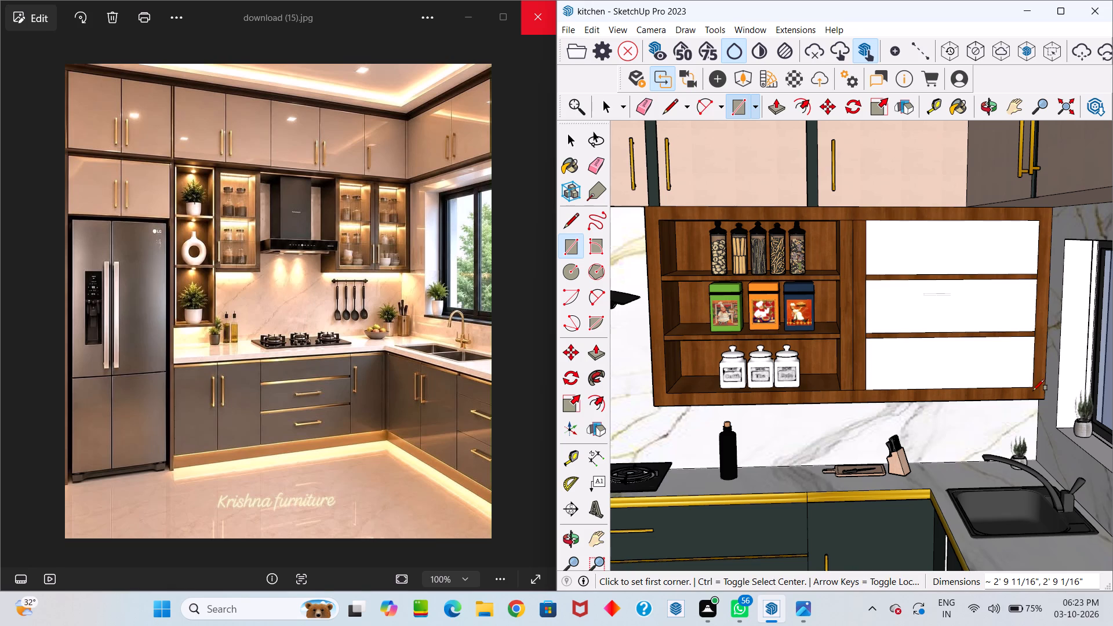
Paint the three new panels over the window-side shelf bay with Translucent Glass Blue from the Glass and Mirrors collection.
key(b)
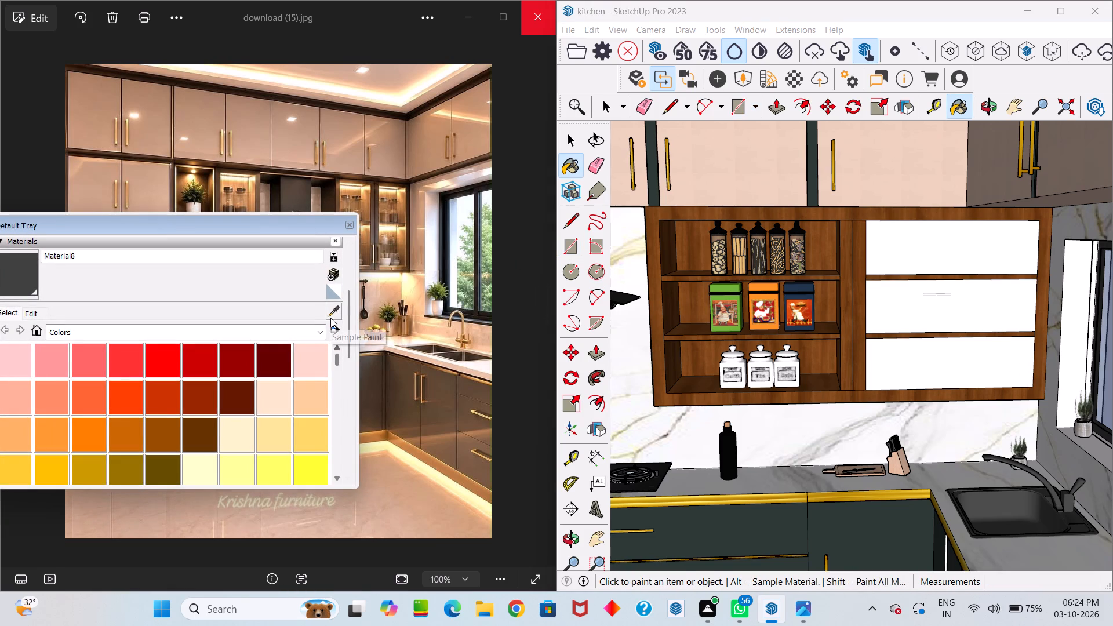
click(278, 333)
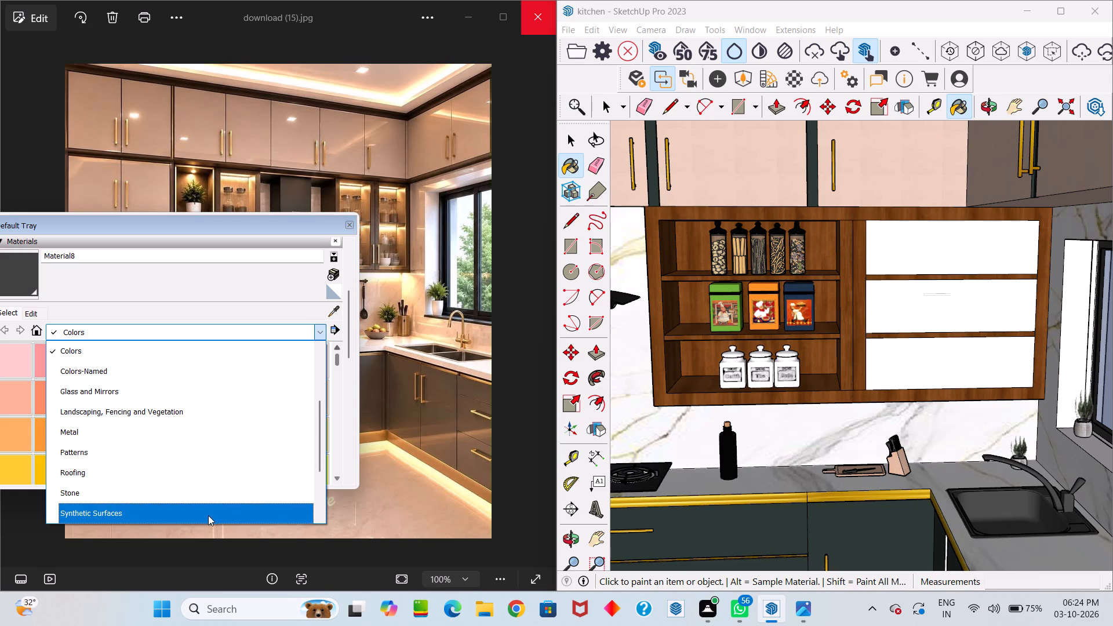
scroll(210, 503, down, 7)
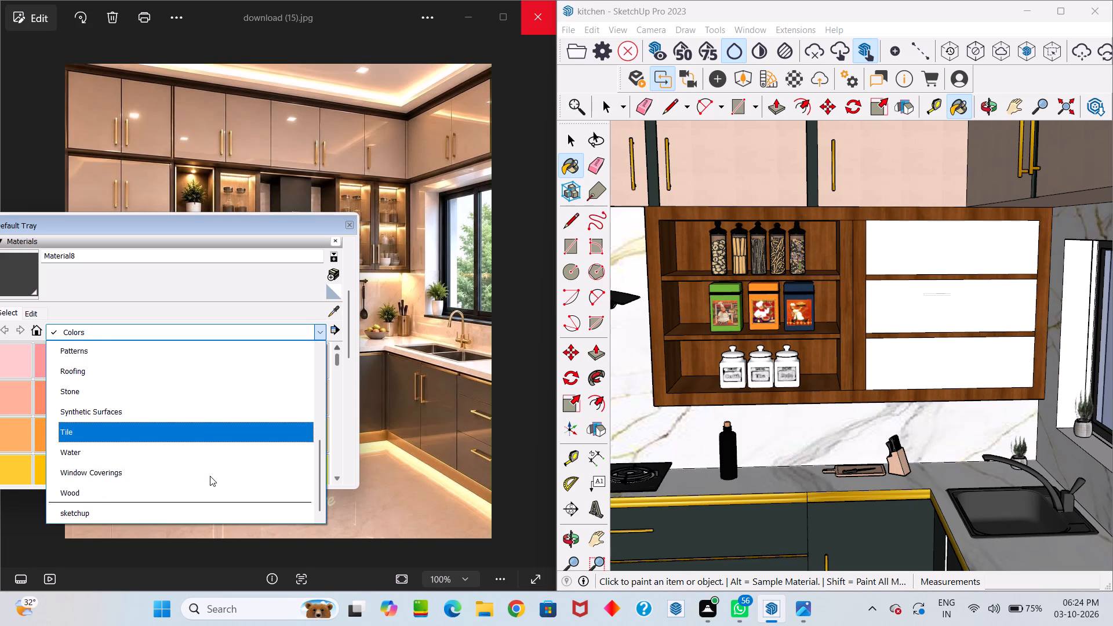
scroll(202, 490, down, 4)
scroll(191, 411, up, 2)
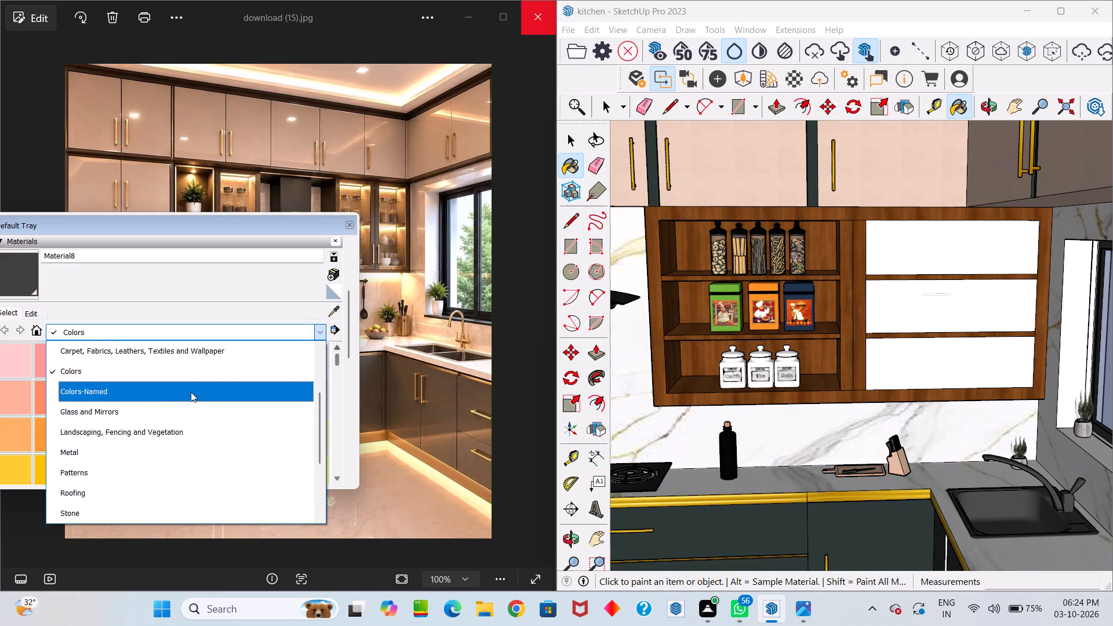
scroll(144, 399, up, 4)
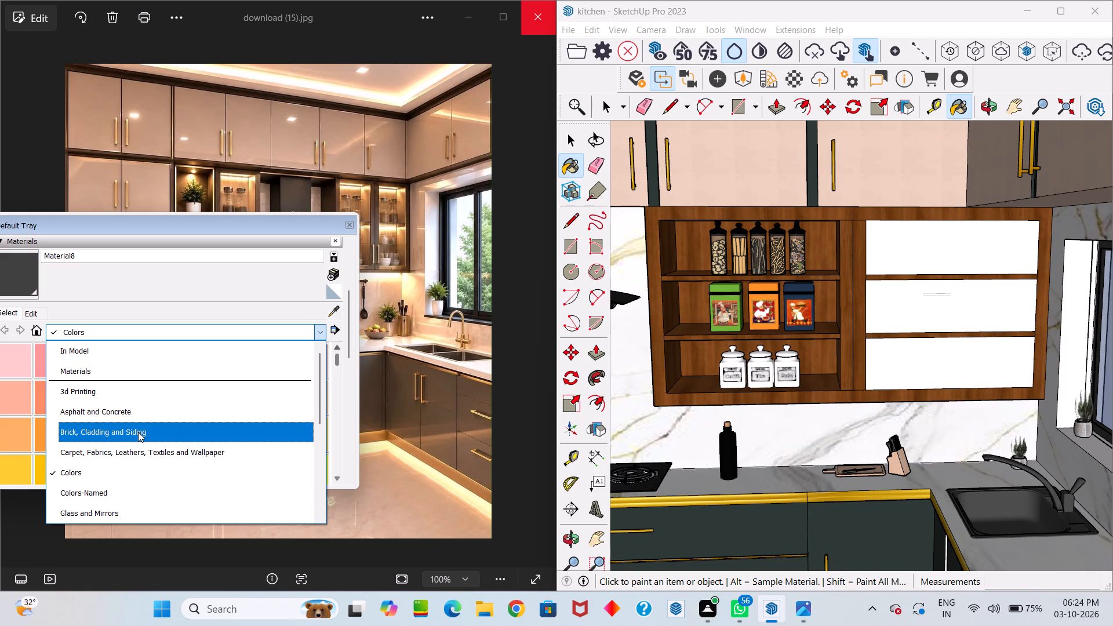
scroll(139, 430, up, 2)
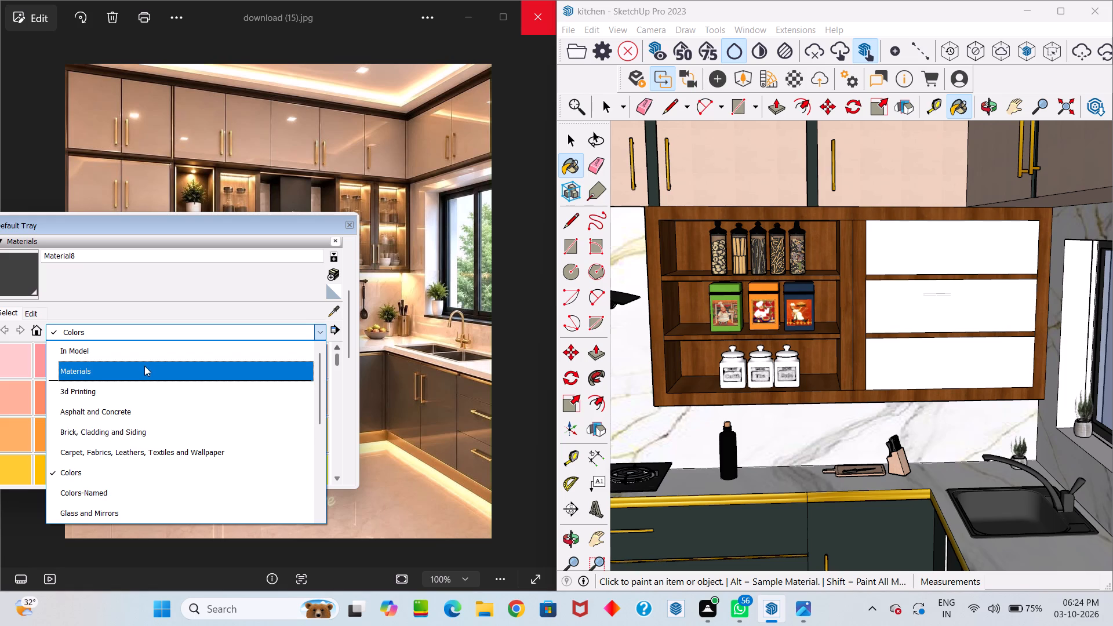
scroll(134, 385, down, 1)
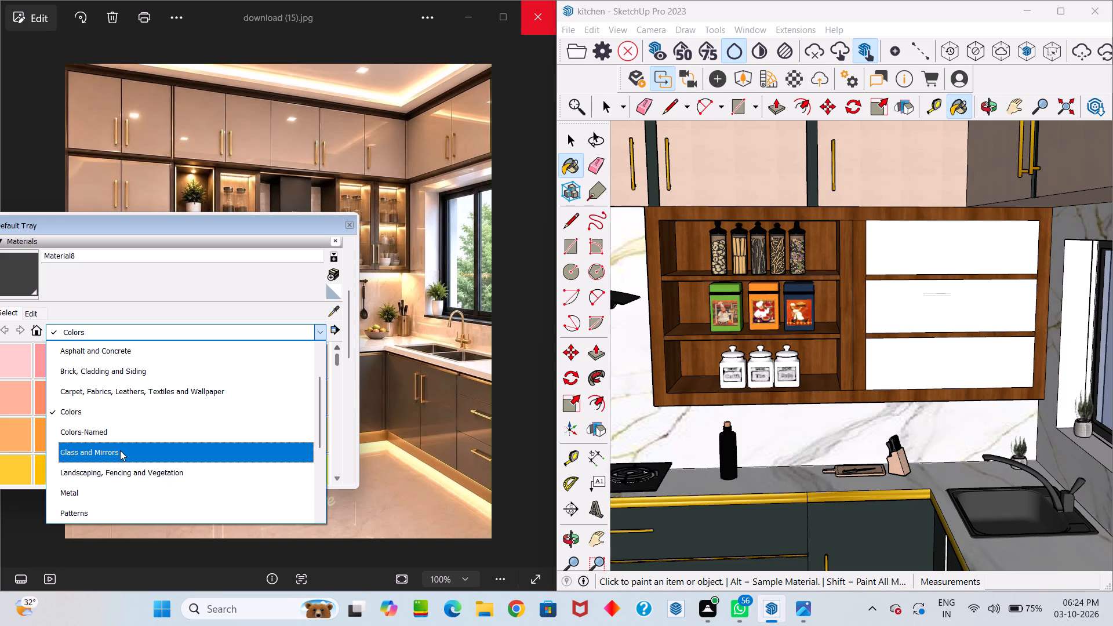
scroll(120, 450, down, 2)
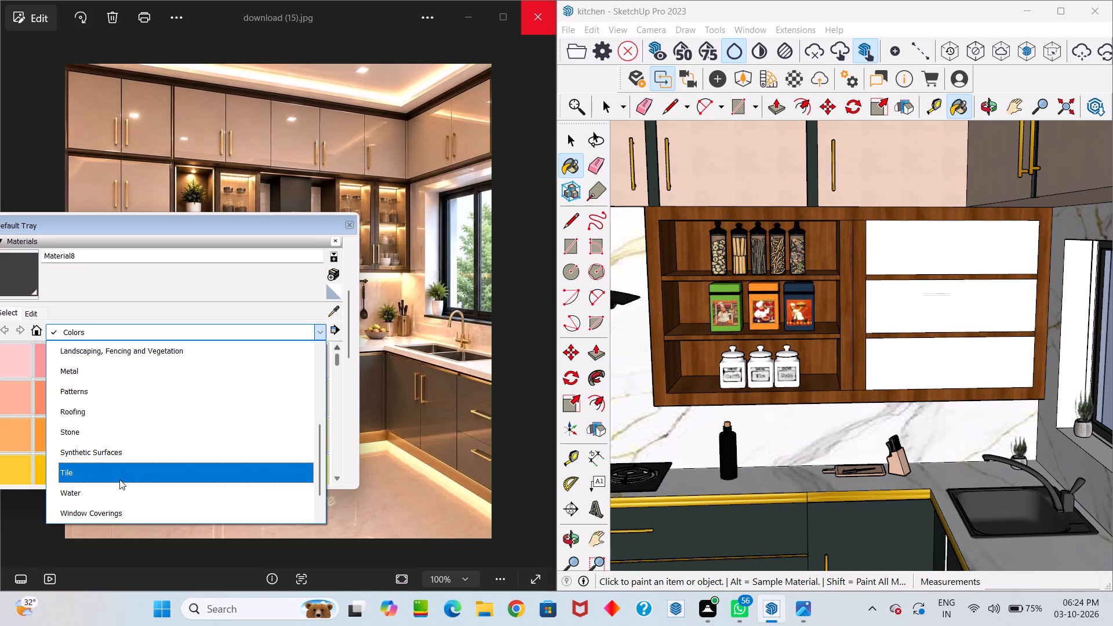
scroll(104, 497, down, 7)
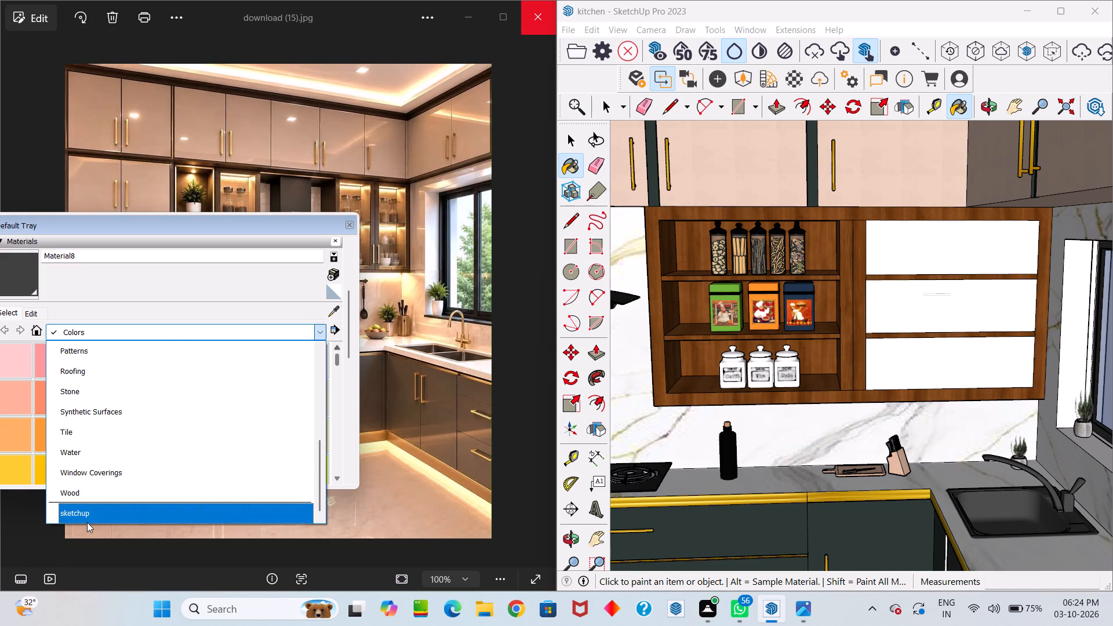
scroll(87, 522, down, 2)
scroll(107, 450, up, 4)
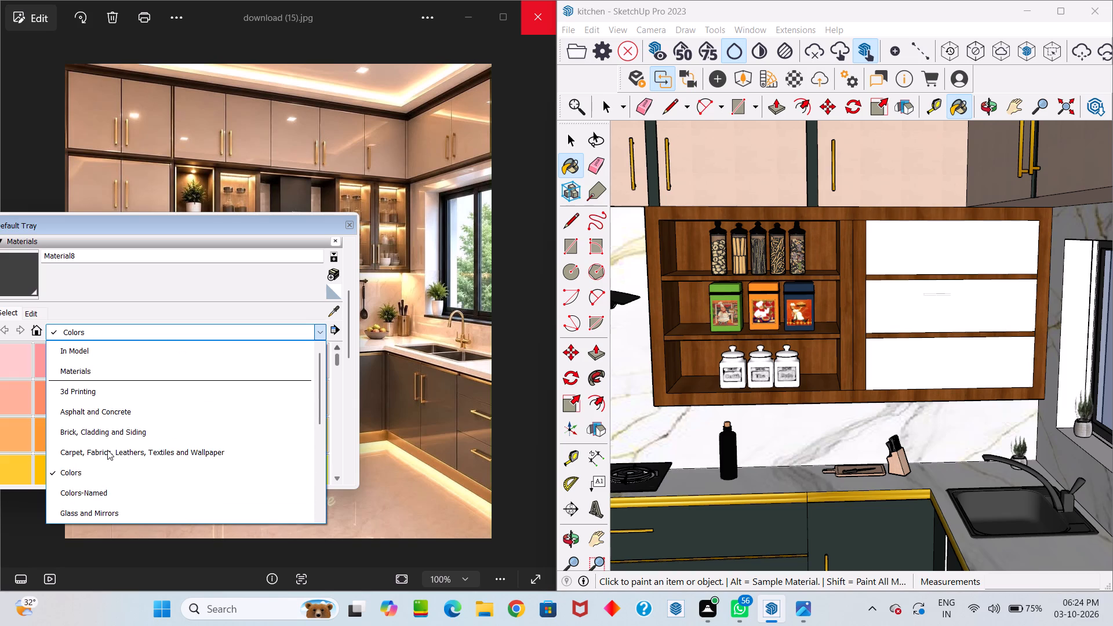
click(101, 508)
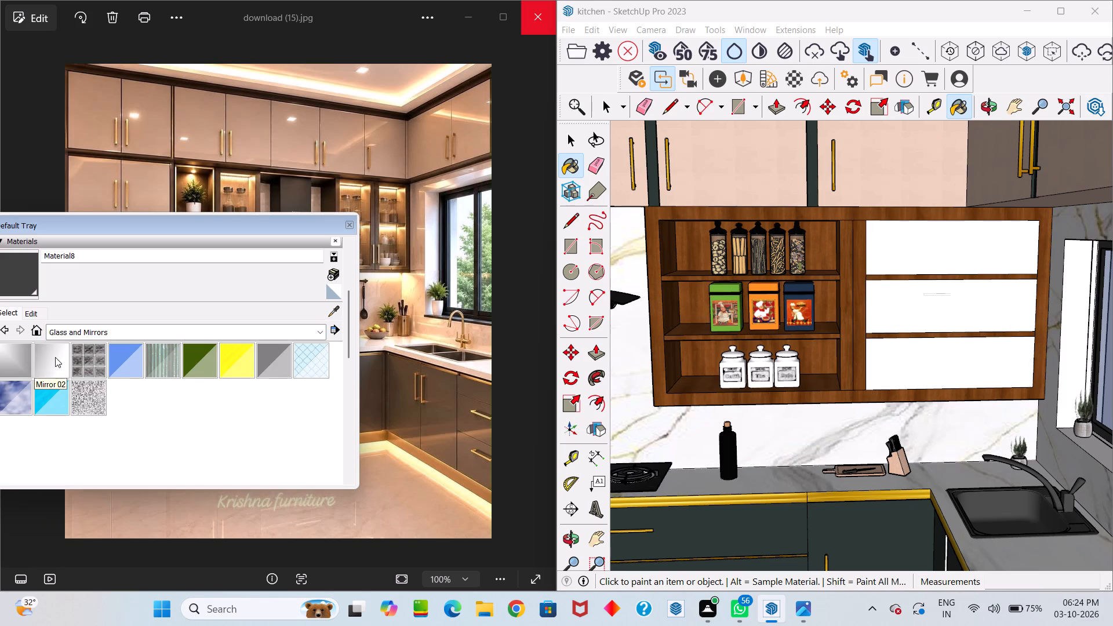
click(126, 359)
click(126, 359)
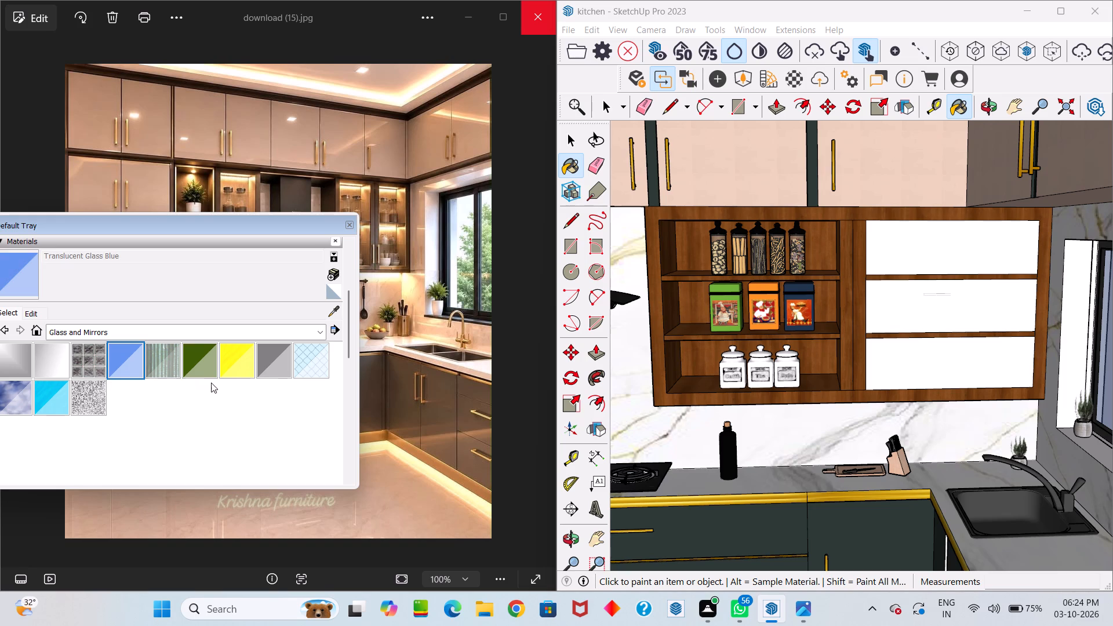
click(897, 250)
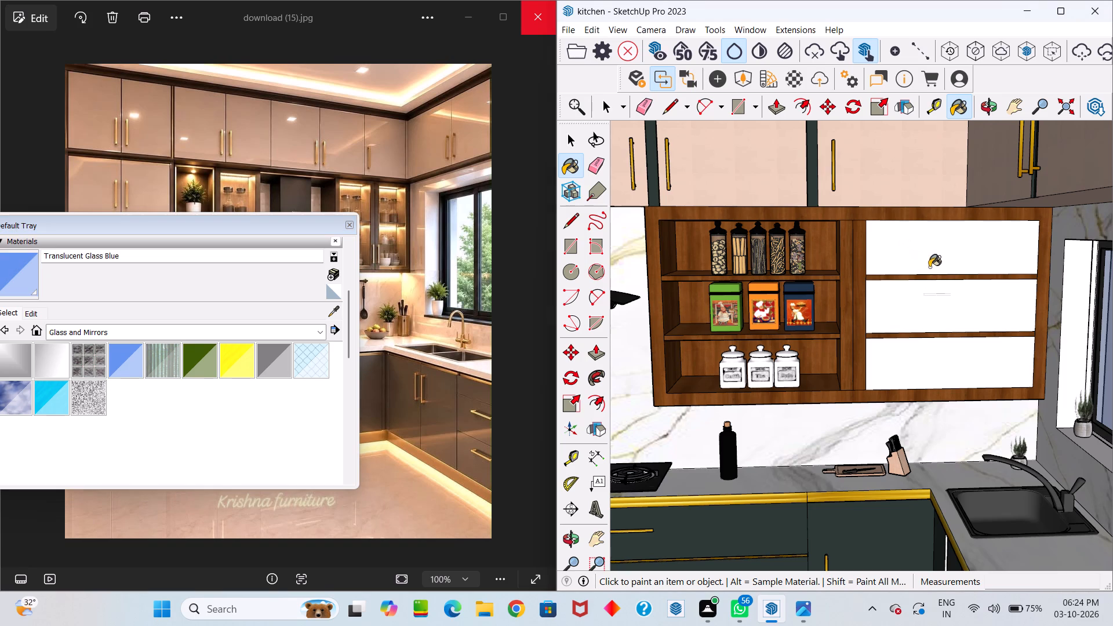
scroll(930, 265, up, 4)
click(930, 316)
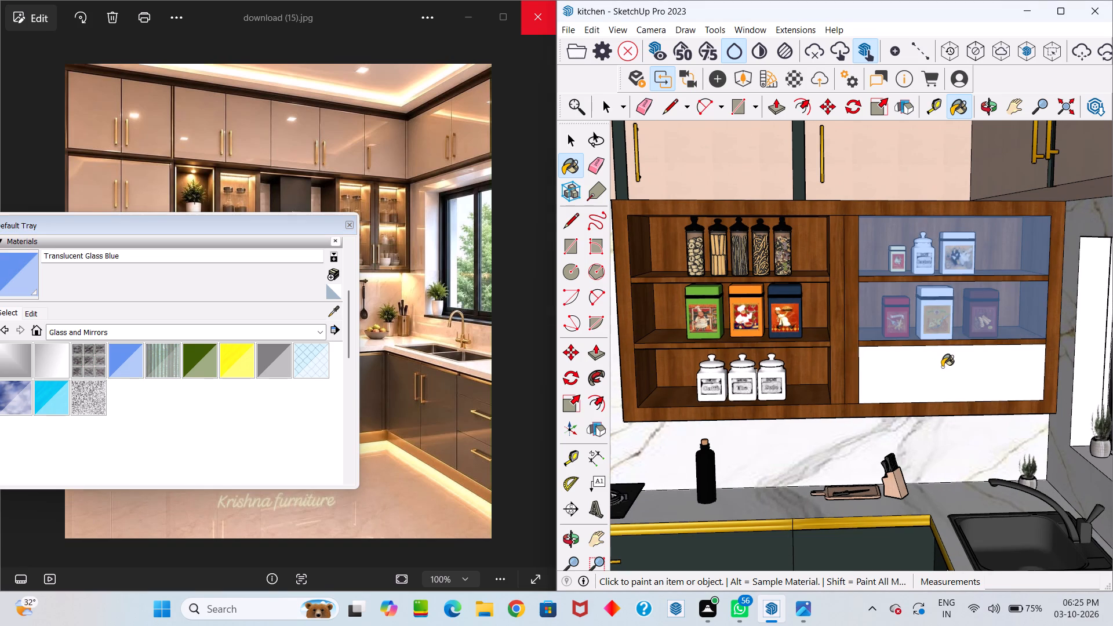
click(941, 376)
Draw a rectangle about 2' 9 11/16" by 2' 9 1/16" across the front opening of the shelf bay nearest the hood.
middle_drag(904, 336, 894, 332)
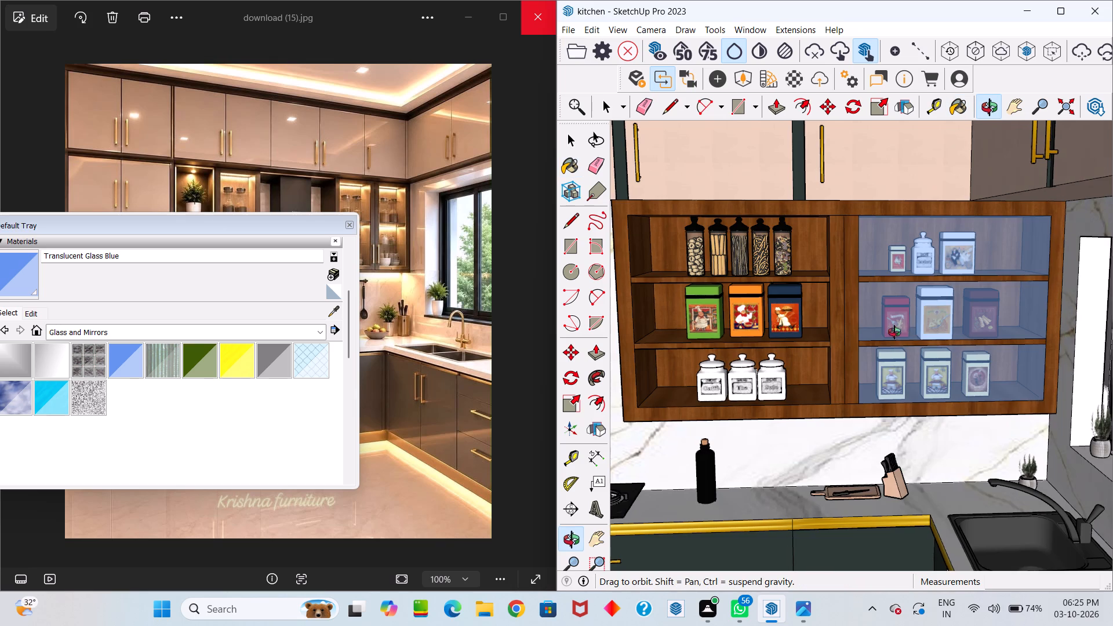
middle_drag(894, 332, 865, 324)
key(space)
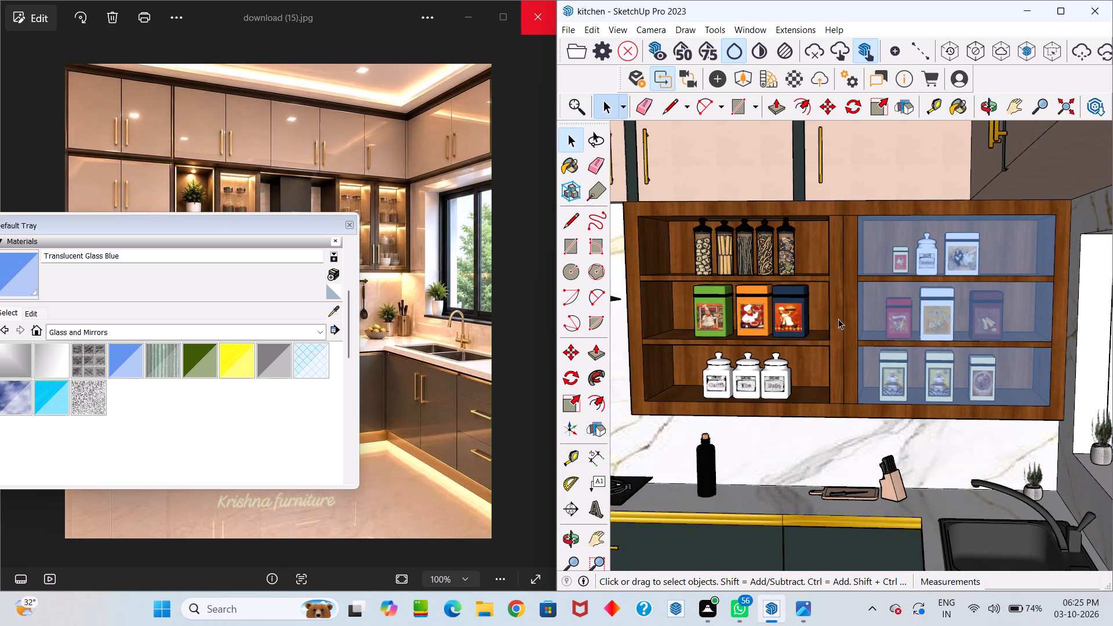
key(r)
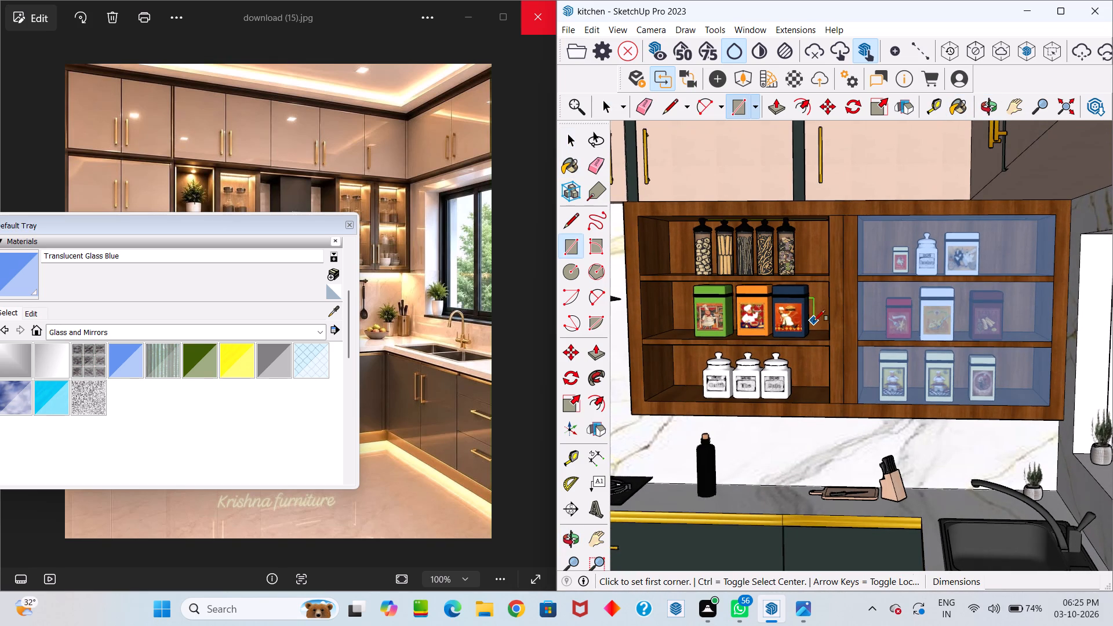
click(636, 217)
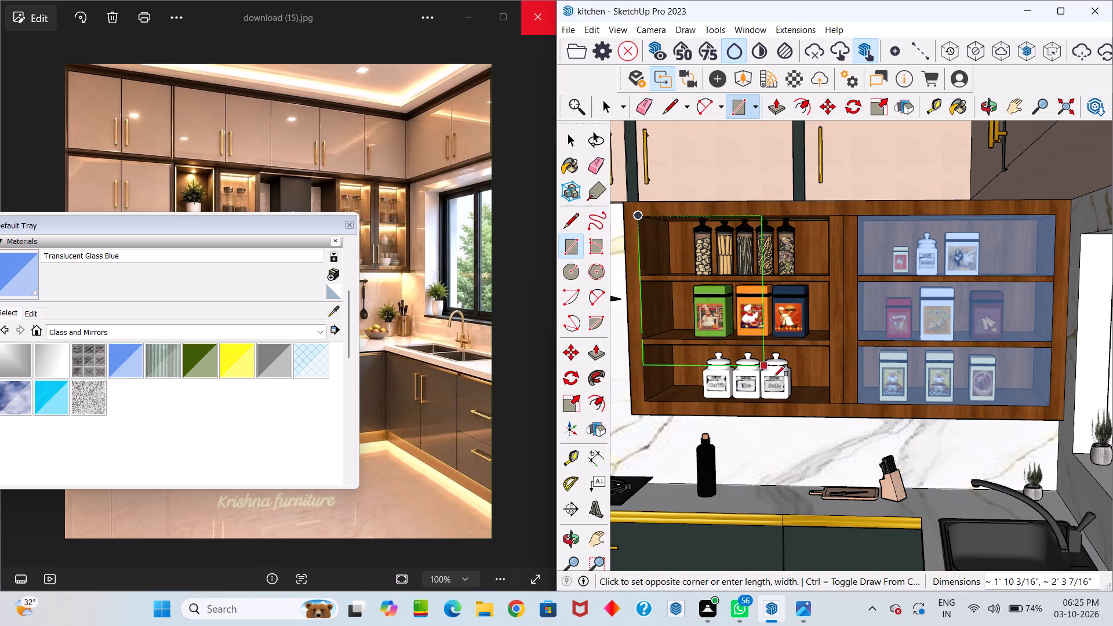
click(829, 399)
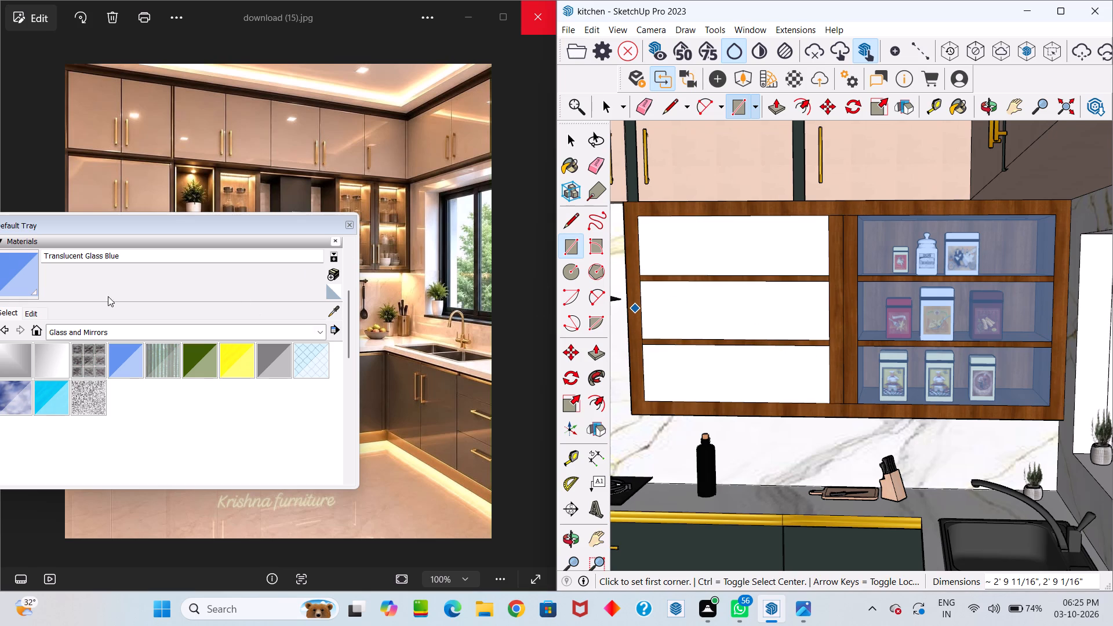
Paint the three new panels over the hood-side shelf bay with the same Translucent Glass Blue.
double_click(27, 274)
click(697, 242)
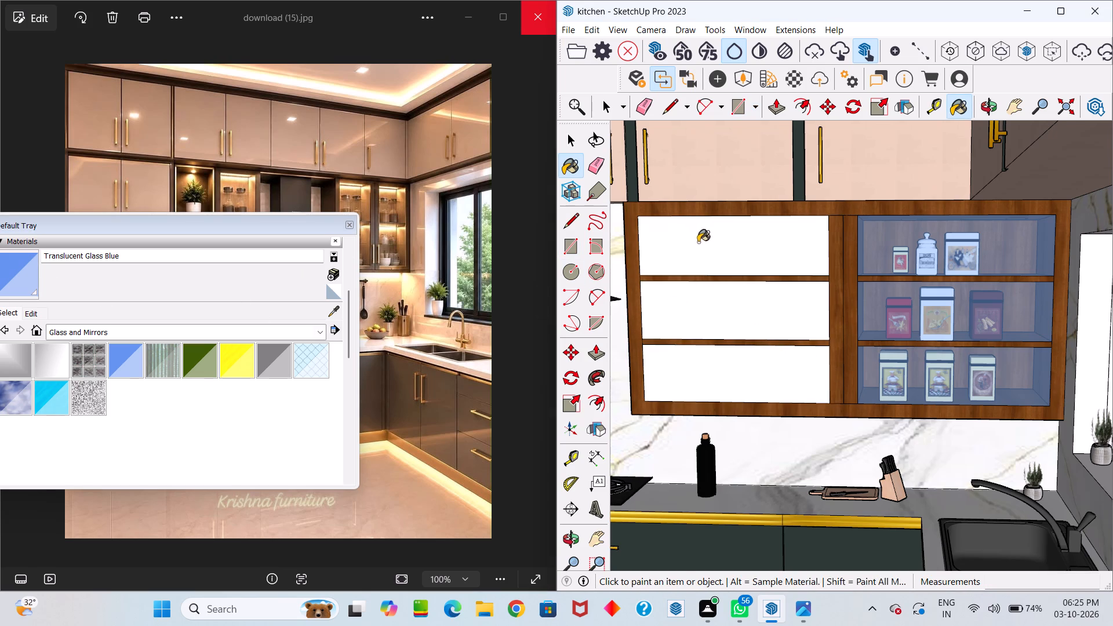
click(712, 314)
click(714, 376)
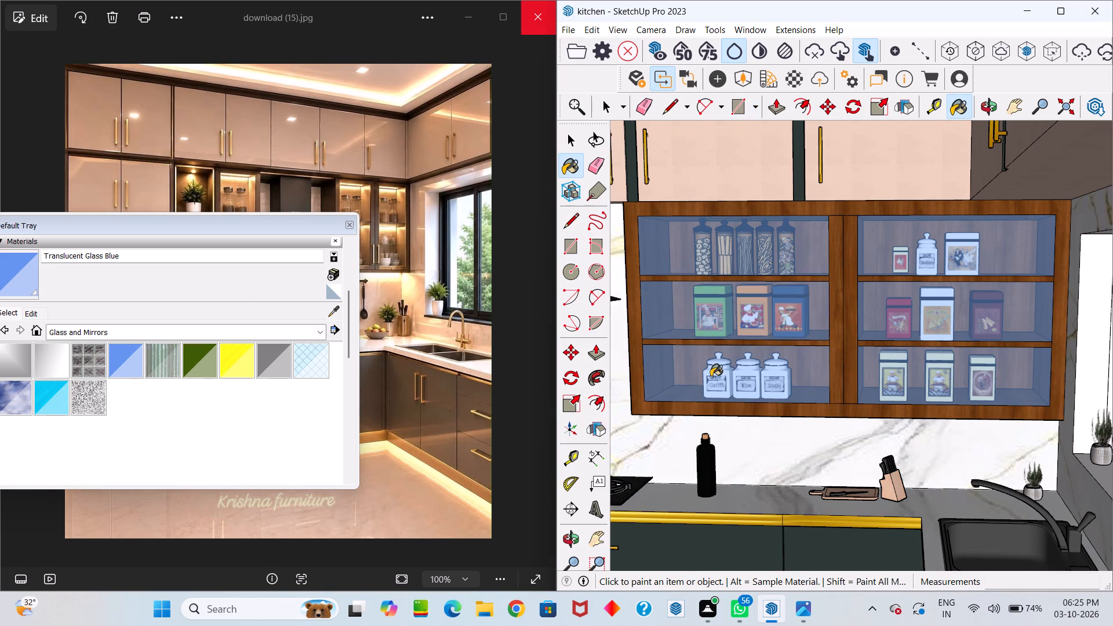
Examine the glazed shelf unit and the rest of the kitchen wall from several angles against the reference.
scroll(710, 377, down, 1)
middle_drag(715, 378, 870, 383)
scroll(839, 392, down, 8)
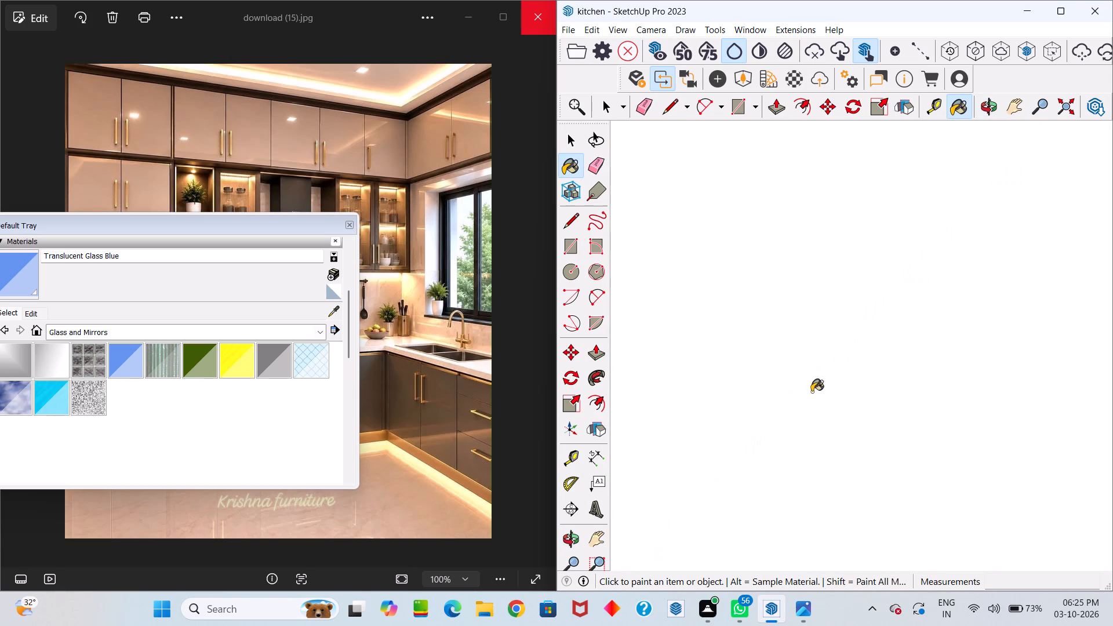
scroll(809, 393, up, 10)
scroll(809, 398, up, 17)
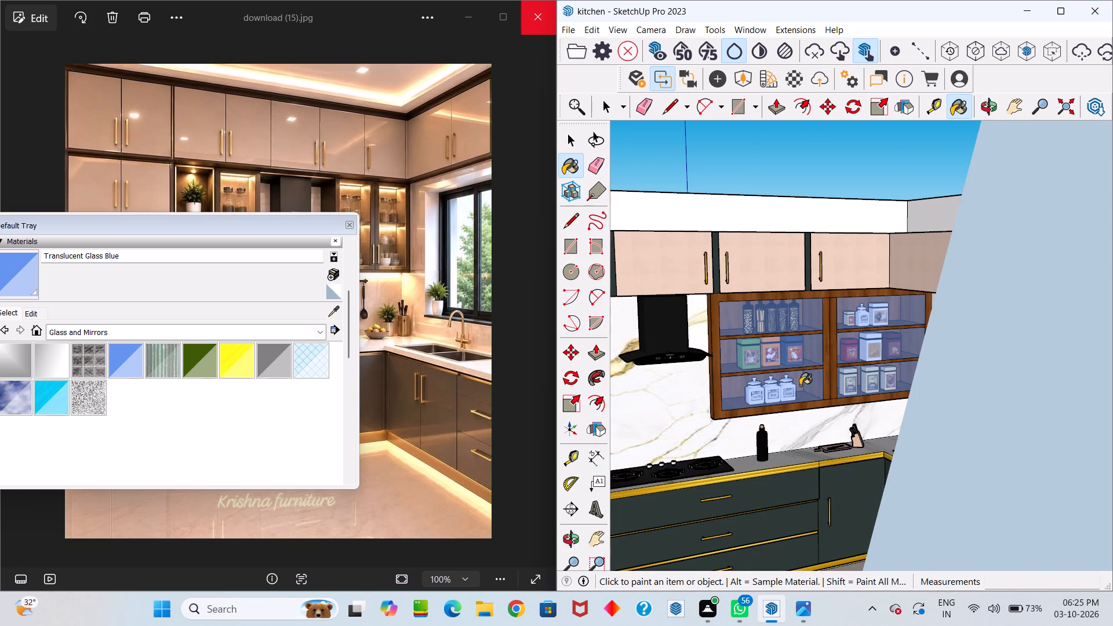
key(space)
middle_drag(795, 387, 892, 354)
drag(813, 377, 892, 354)
scroll(892, 354, up, 1)
scroll(892, 354, down, 2)
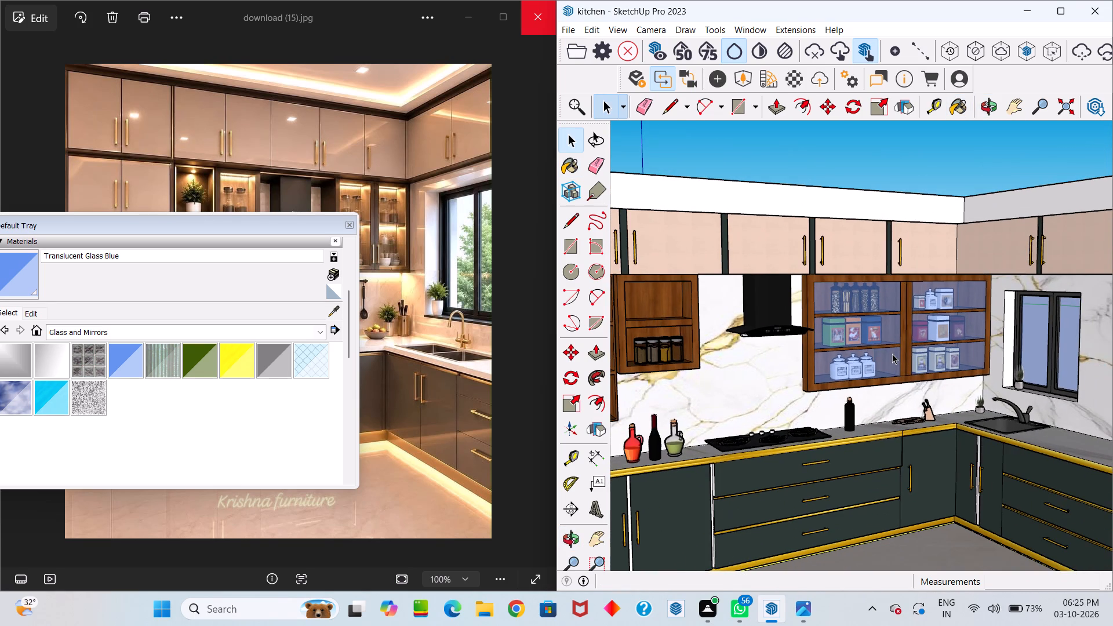
middle_drag(899, 349, 1016, 313)
drag(904, 345, 1016, 313)
middle_drag(1016, 313, 970, 340)
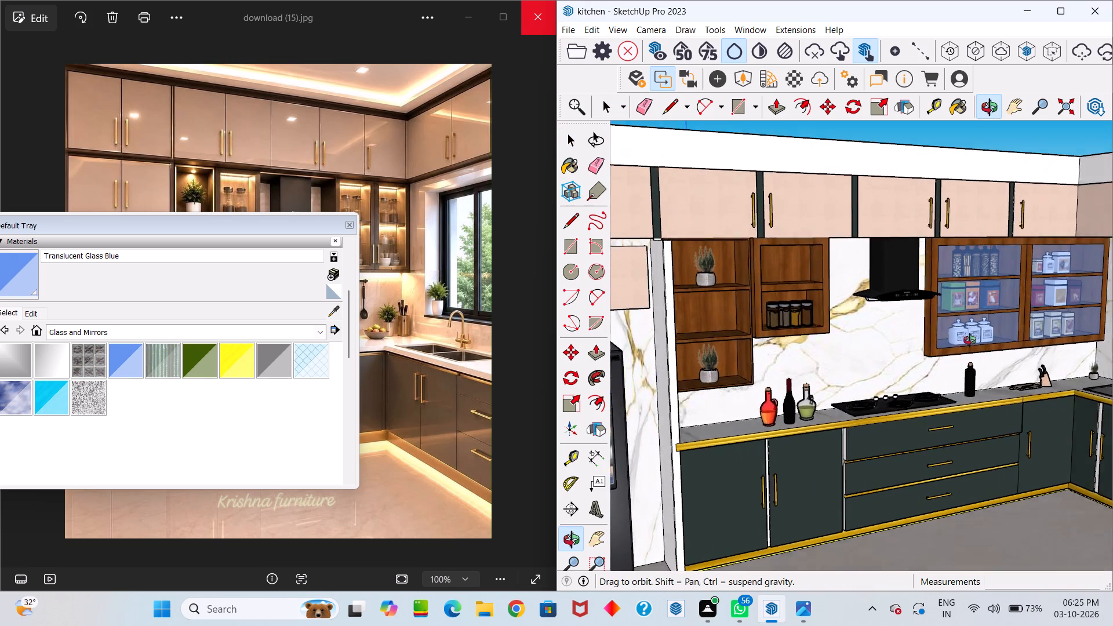
middle_drag(970, 340, 867, 450)
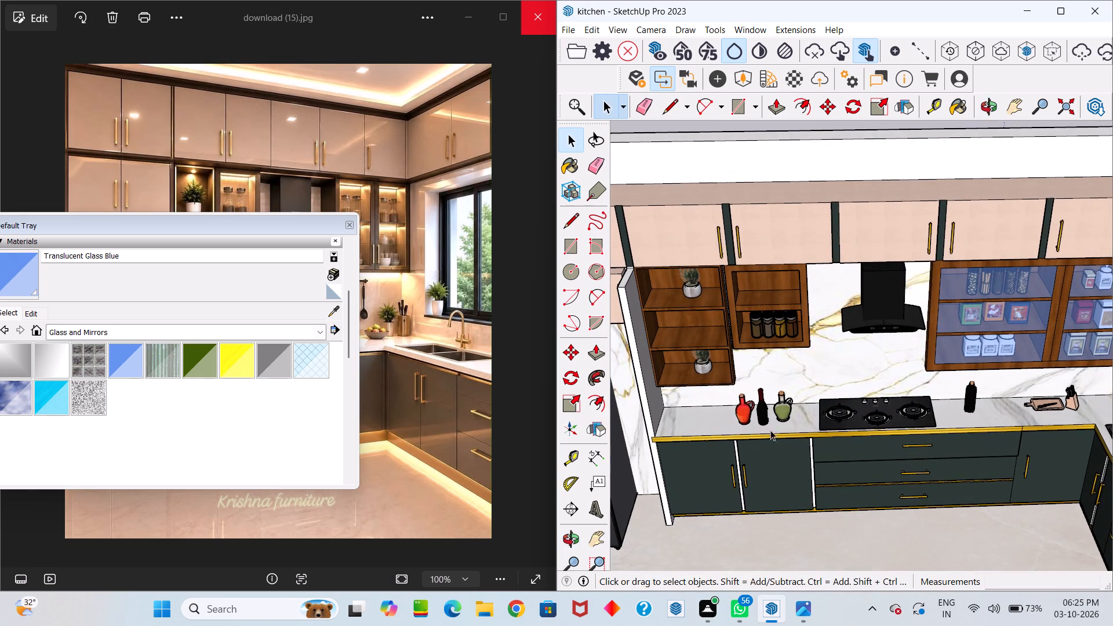
Browse the Downloads folder for import, previewing its models and images to find further kitchen accessories.
click(564, 28)
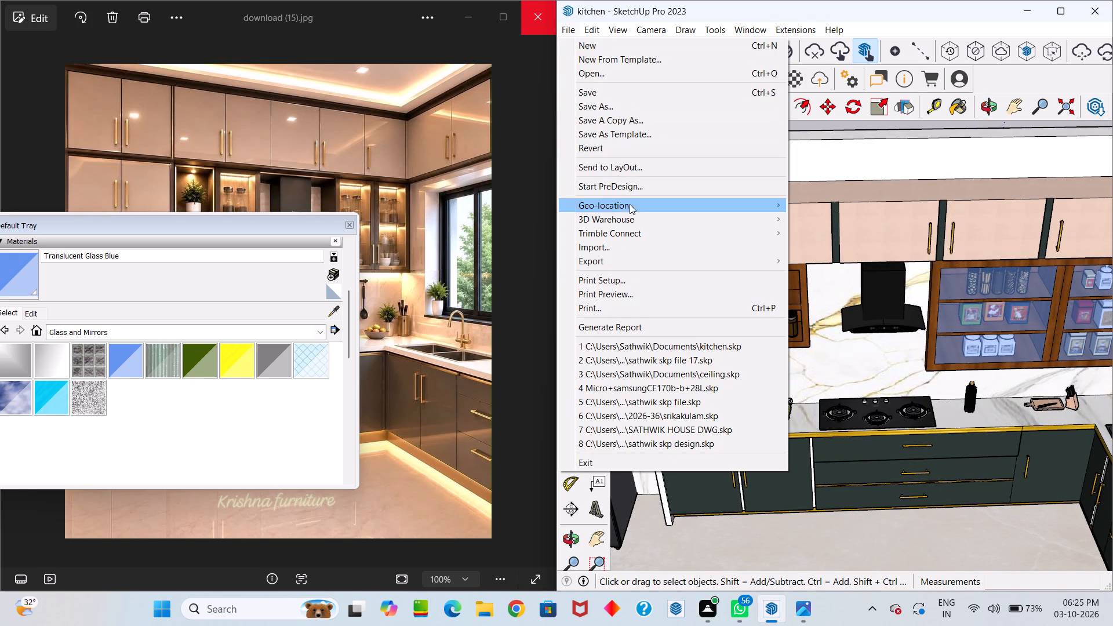
click(619, 249)
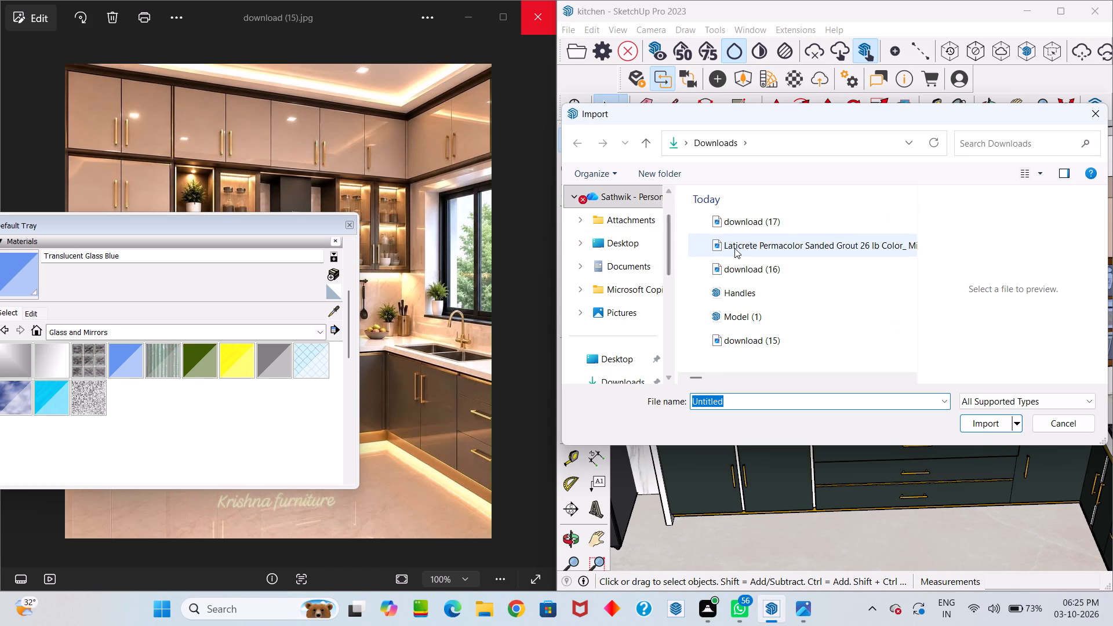
scroll(734, 248, down, 2)
click(723, 271)
click(723, 296)
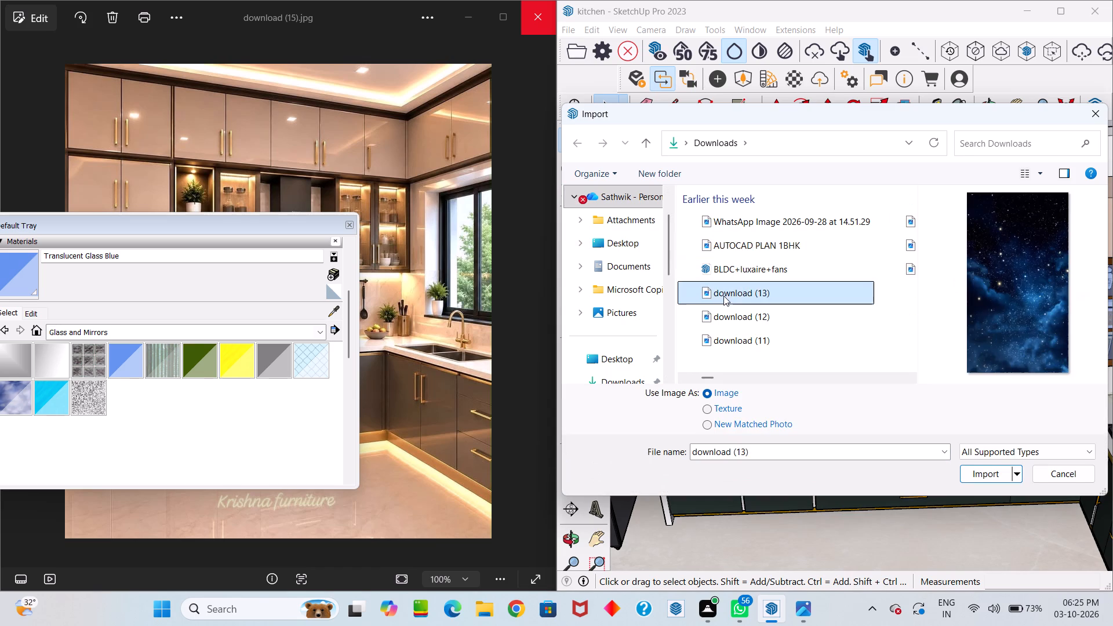
click(728, 317)
click(727, 339)
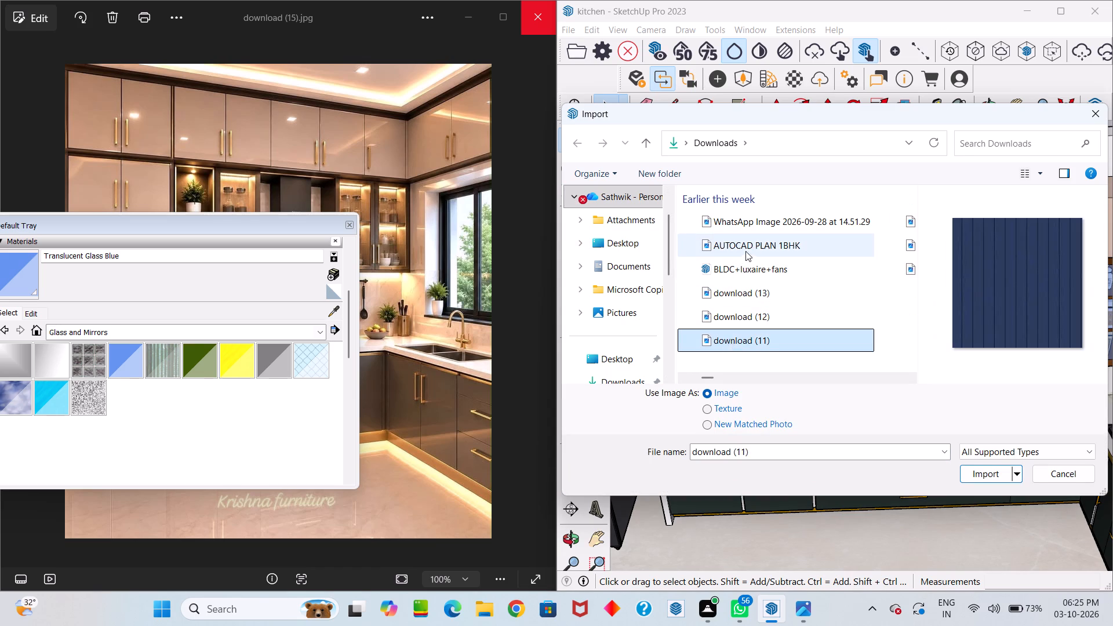
scroll(745, 246, down, 3)
click(736, 250)
click(733, 254)
click(733, 267)
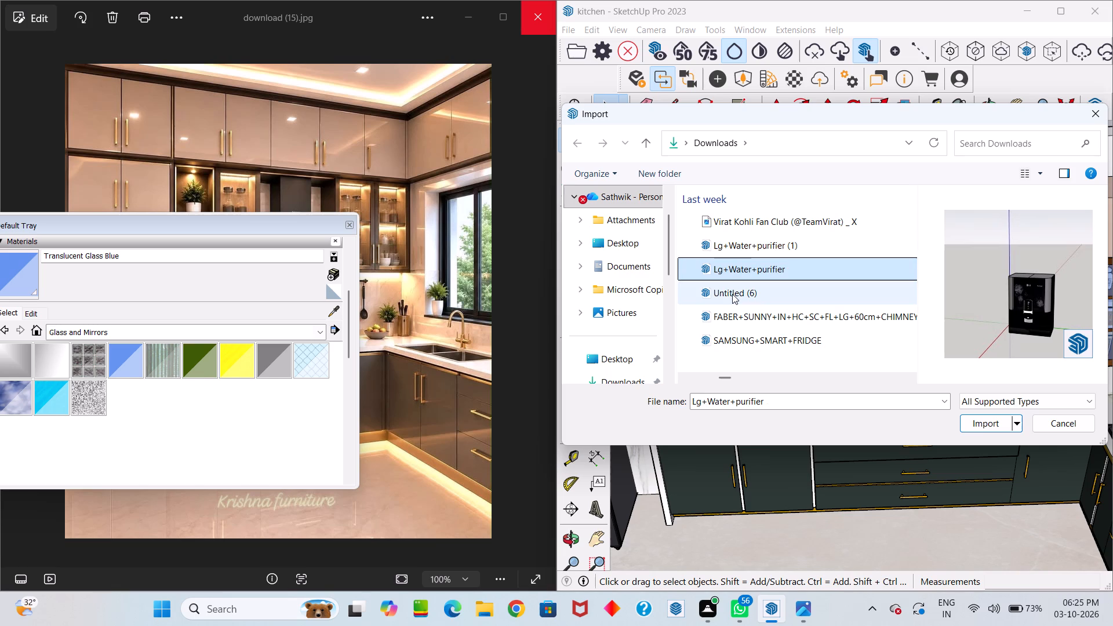
click(732, 294)
click(735, 315)
click(739, 339)
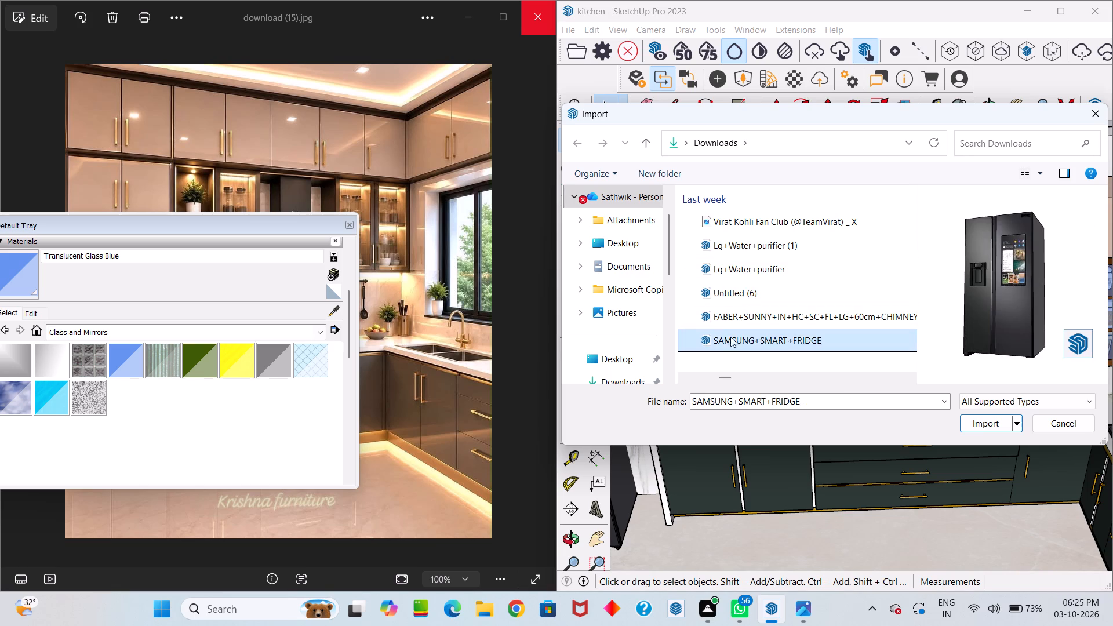
scroll(740, 254, down, 3)
click(735, 243)
click(738, 265)
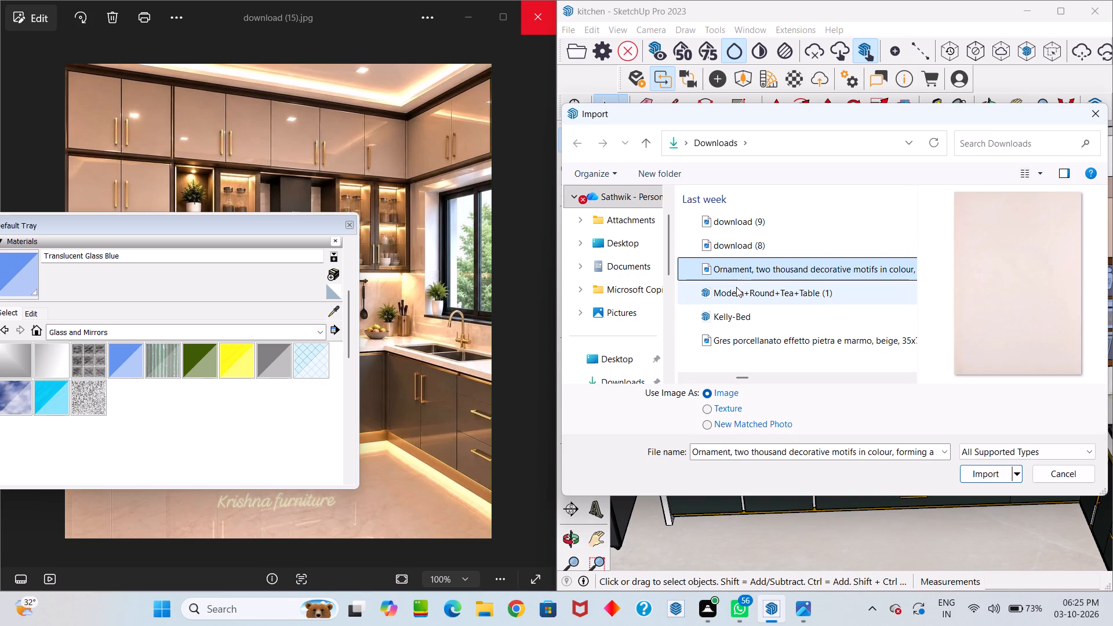
drag(736, 287, 736, 292)
click(737, 312)
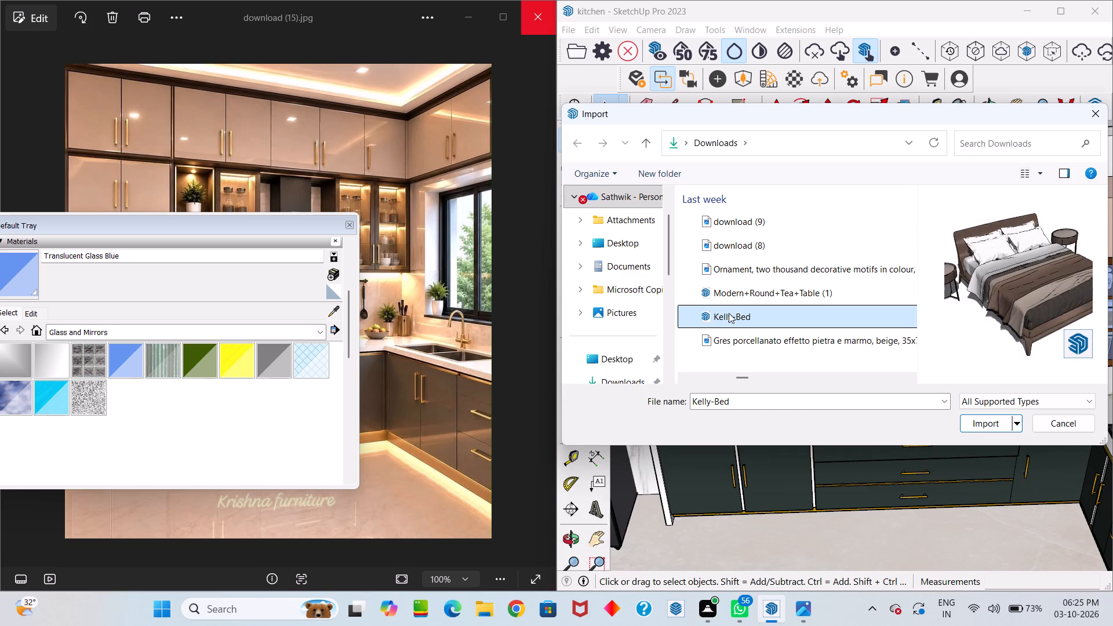
click(736, 332)
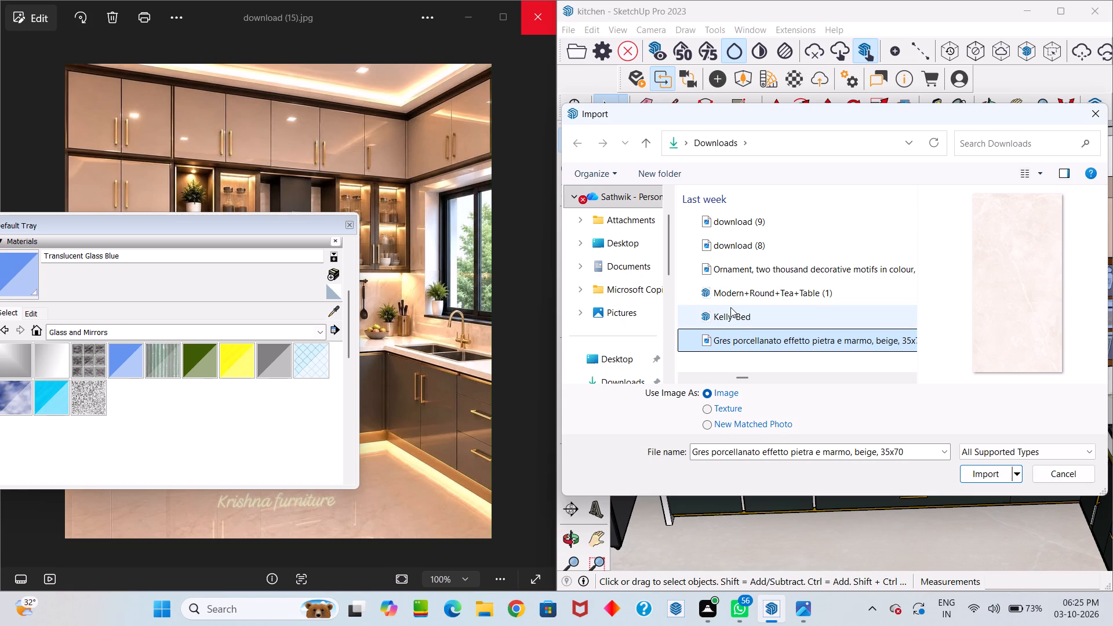
click(730, 307)
scroll(737, 275, down, 1)
click(739, 224)
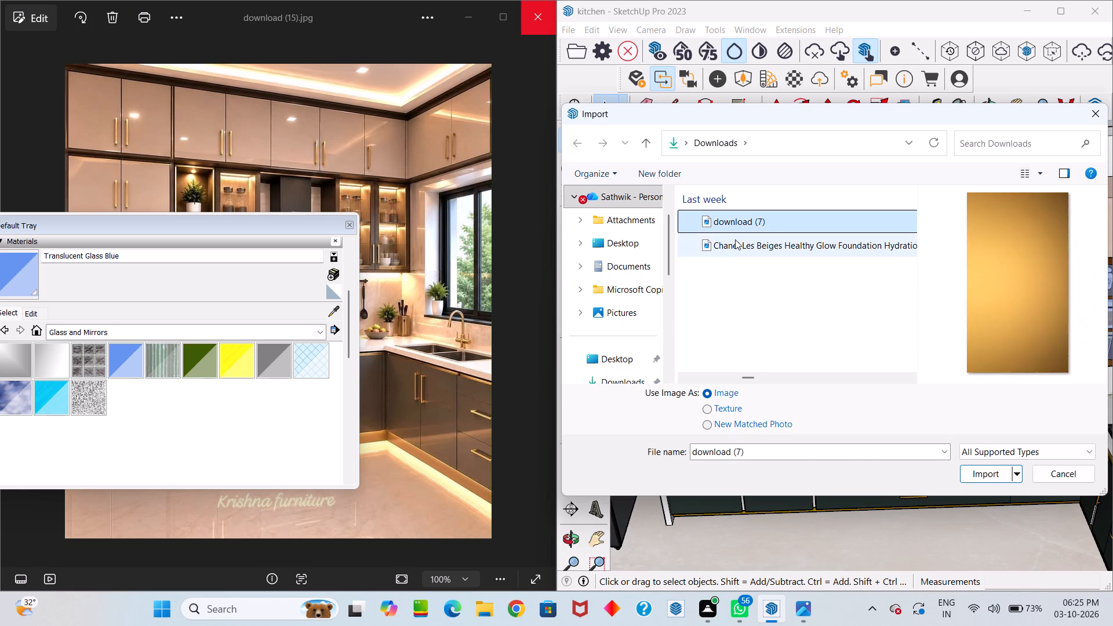
click(734, 242)
scroll(734, 242, down, 3)
click(733, 223)
click(733, 236)
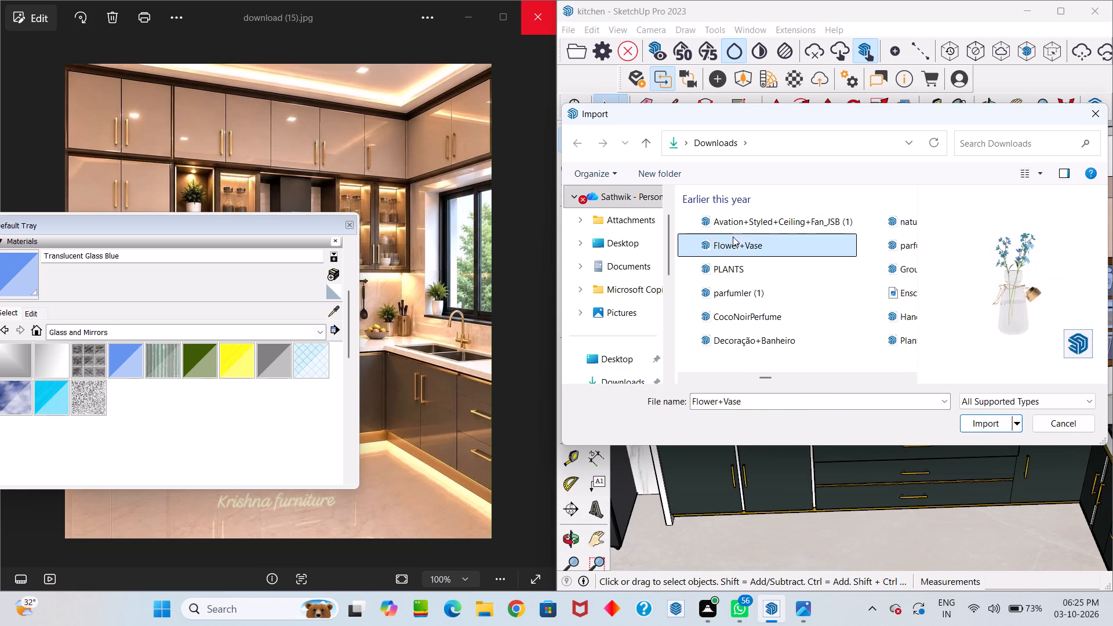
click(729, 261)
scroll(732, 261, up, 2)
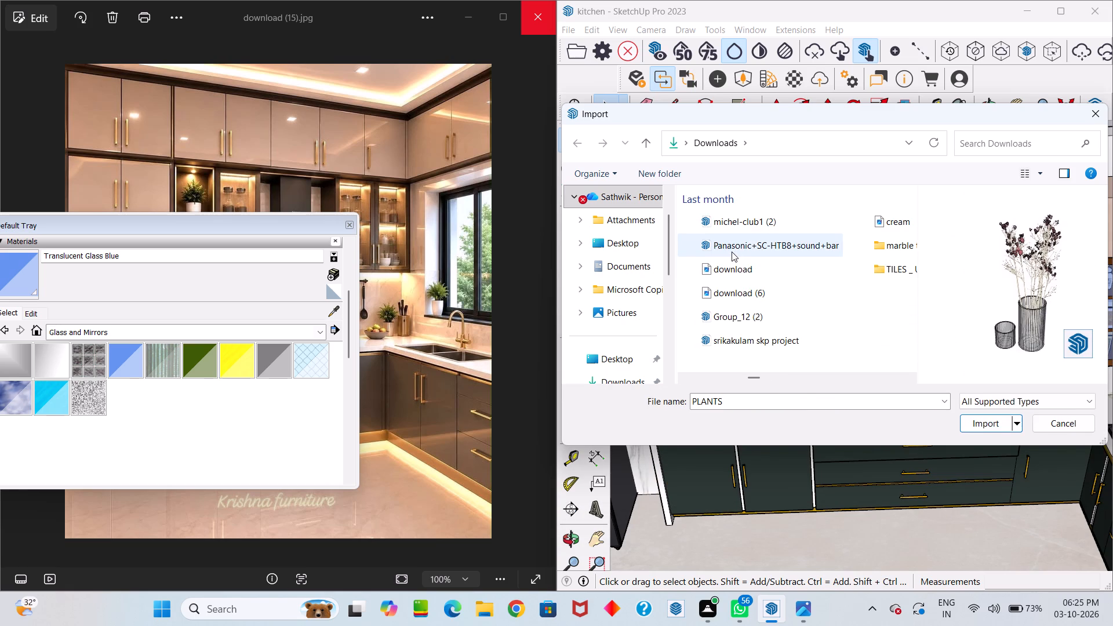
click(732, 252)
click(736, 225)
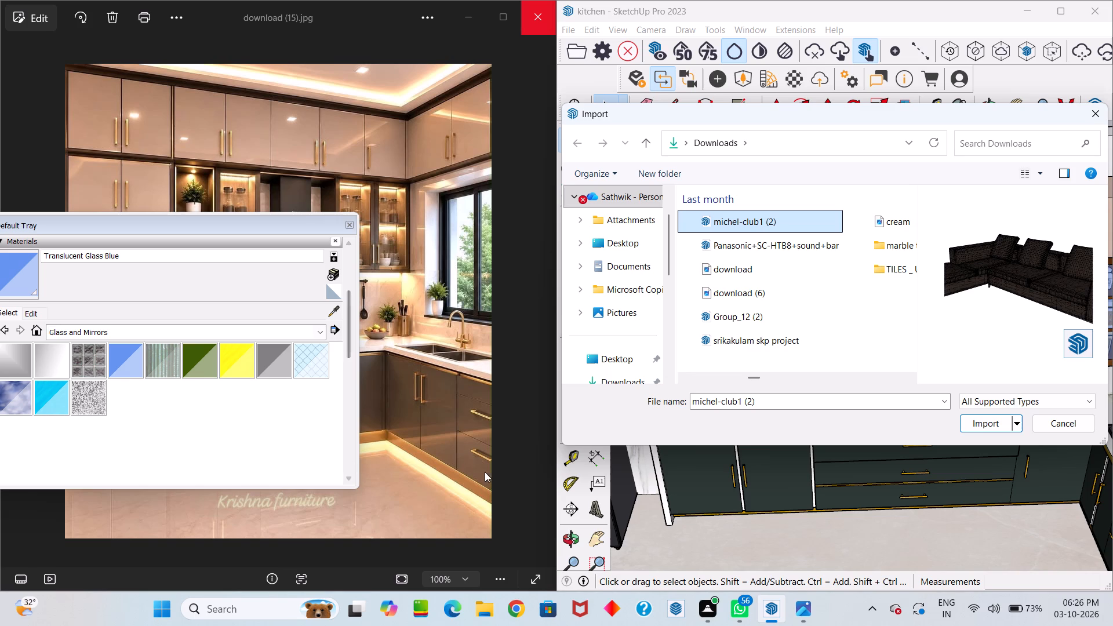
click(726, 249)
scroll(726, 250, up, 2)
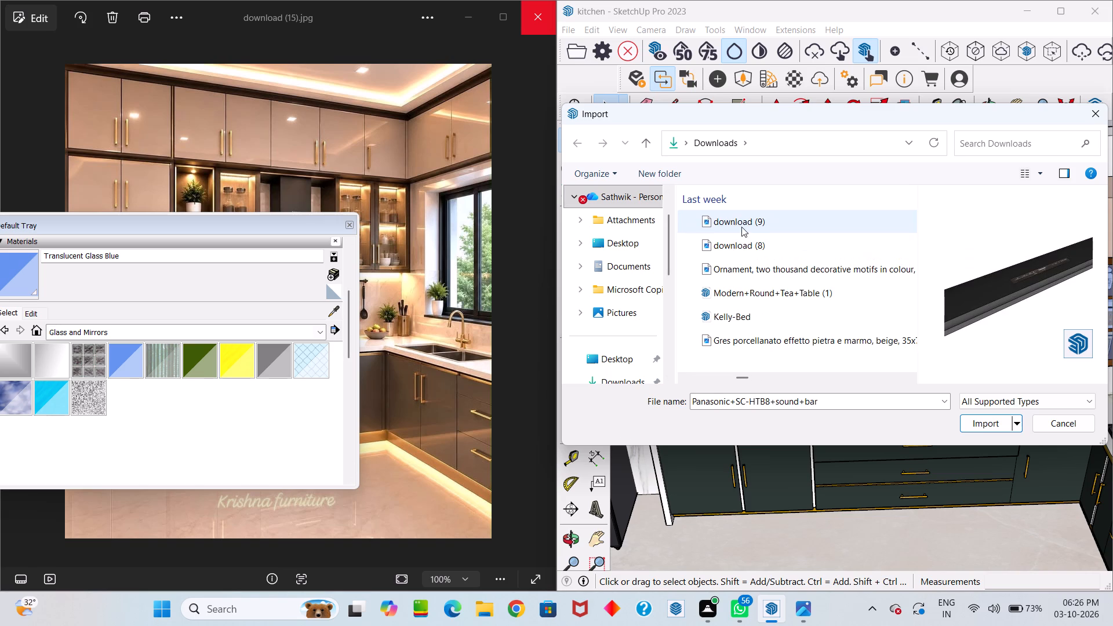
click(742, 225)
scroll(736, 234, up, 2)
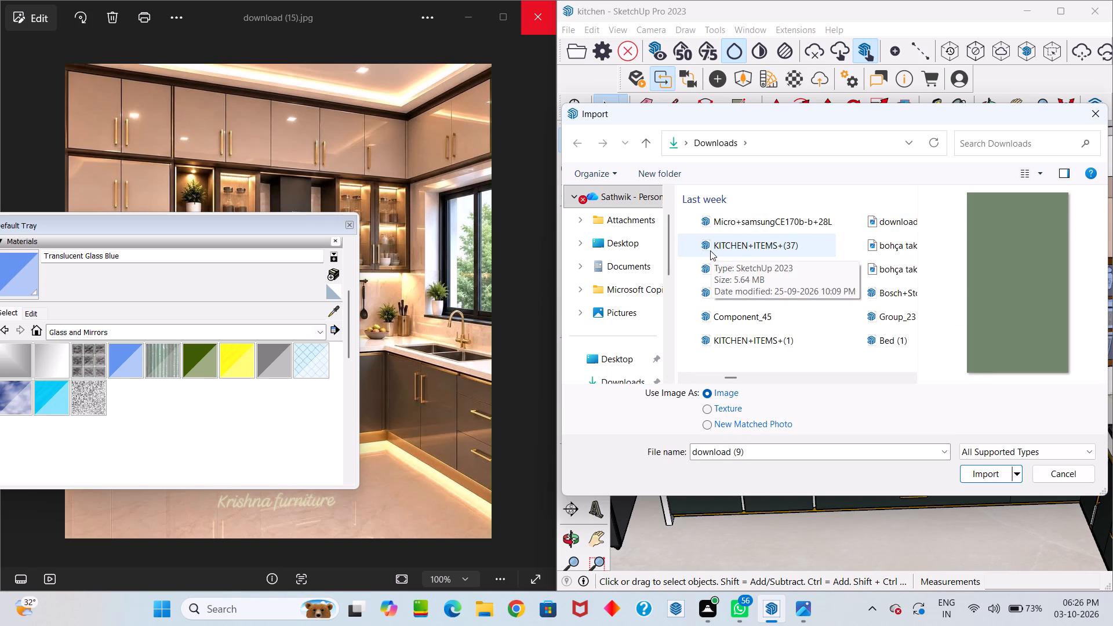
click(752, 227)
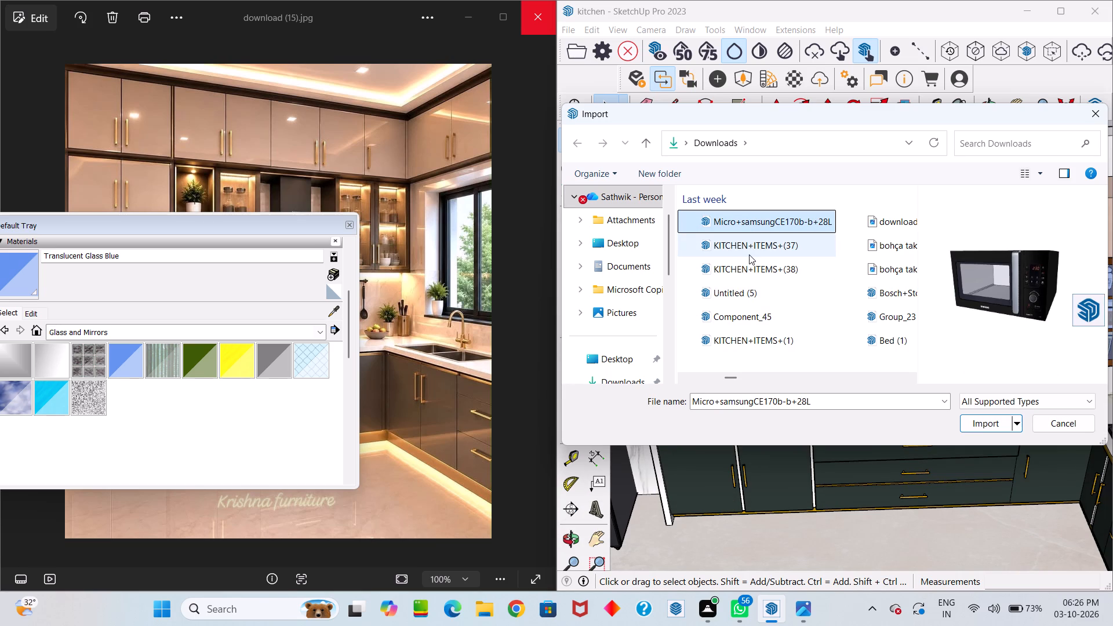
click(745, 253)
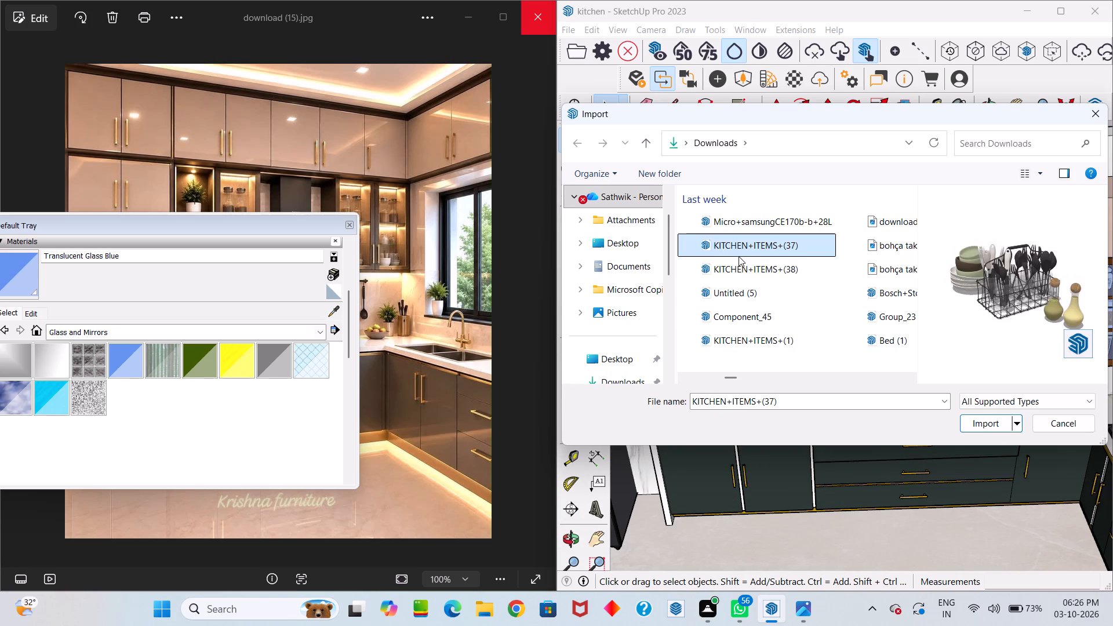
click(736, 273)
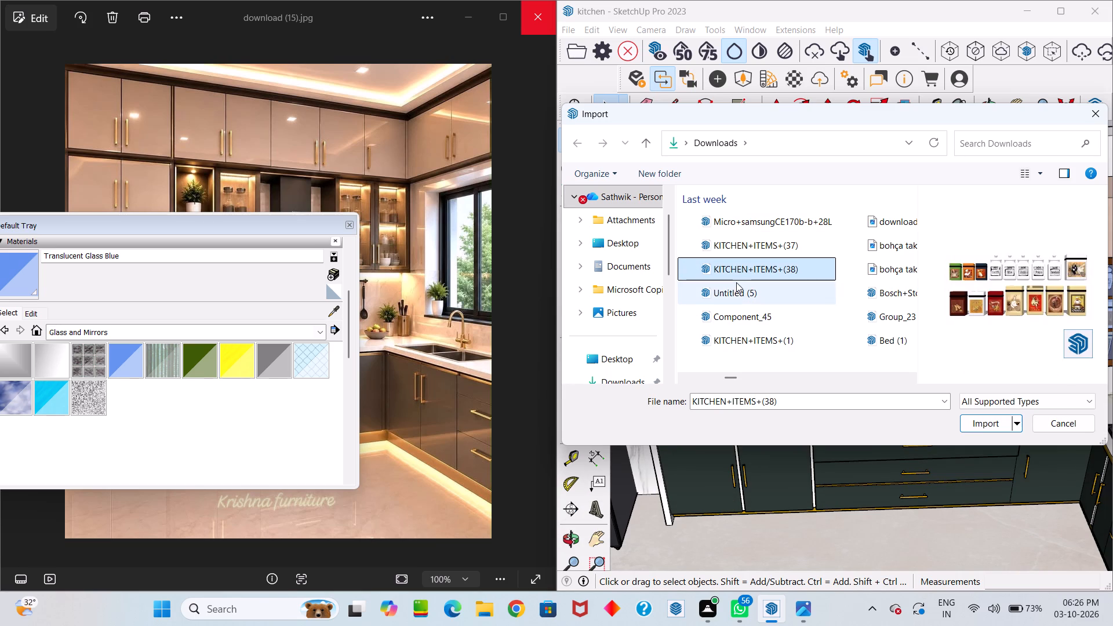
click(734, 289)
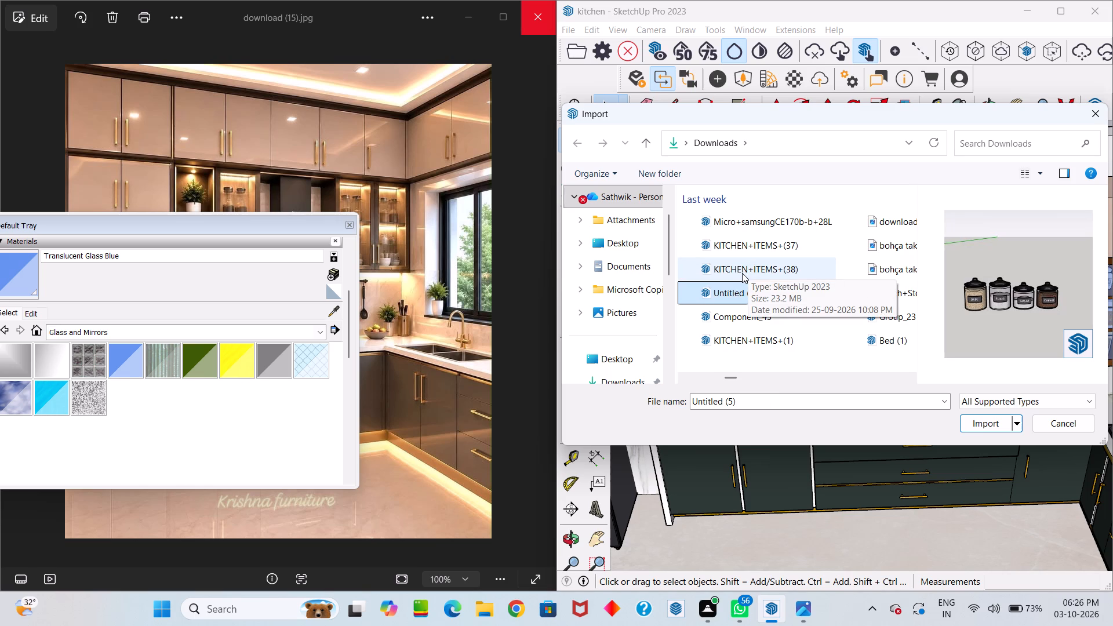
Import the KITCHEN+ITEMS+(37) model from Downloads and place it in the empty space beyond the kitchen's hood wall.
click(755, 240)
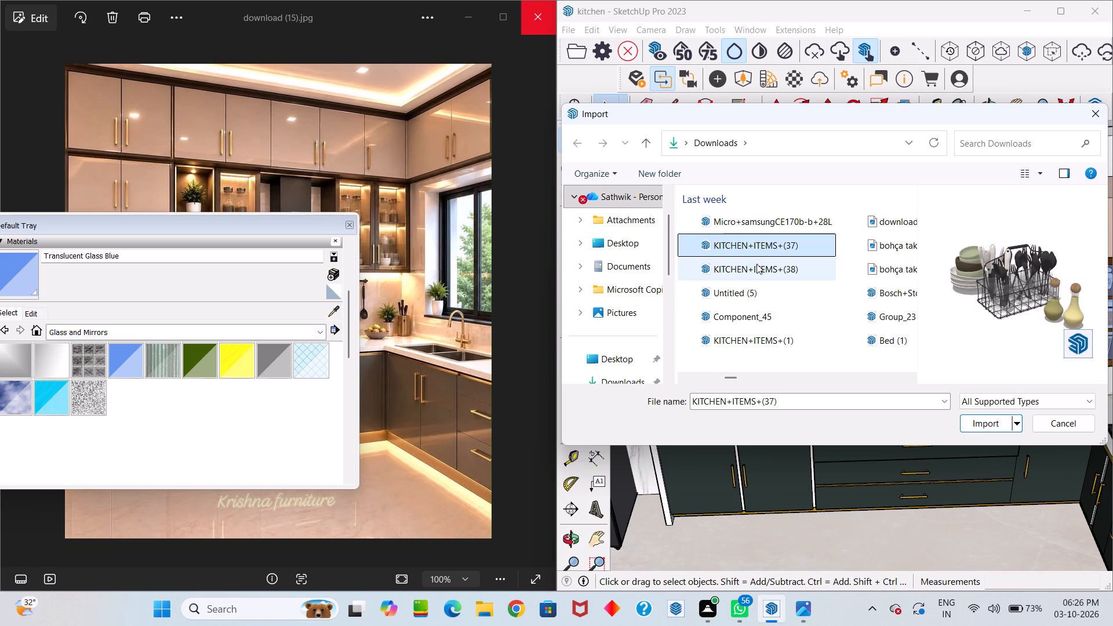
click(983, 269)
key(space)
click(974, 424)
scroll(861, 403, down, 8)
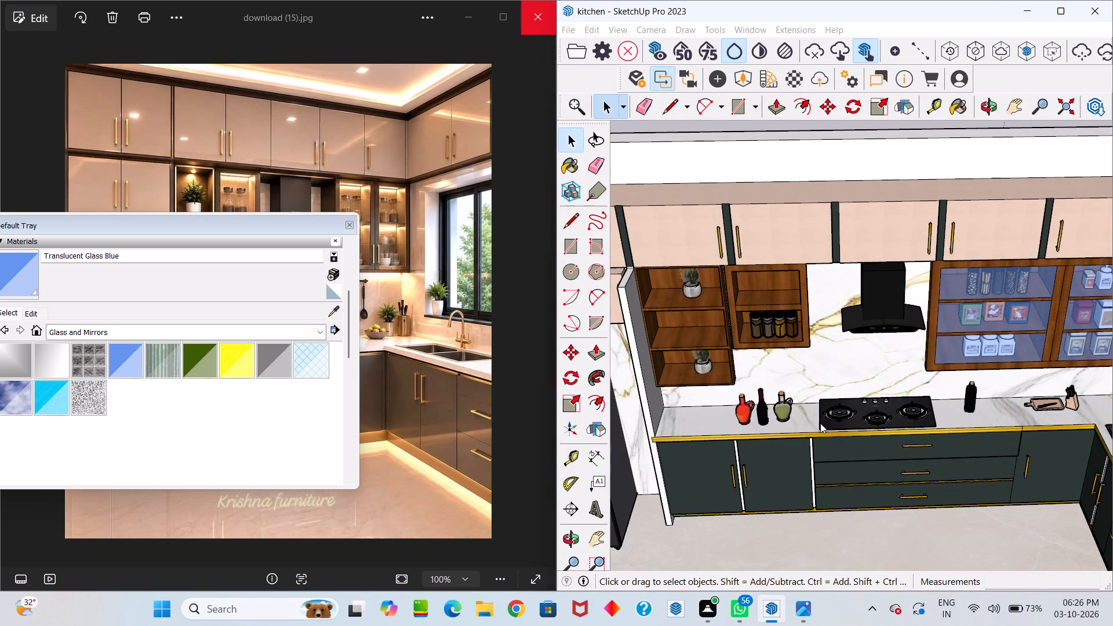
scroll(820, 423, down, 17)
scroll(802, 406, down, 16)
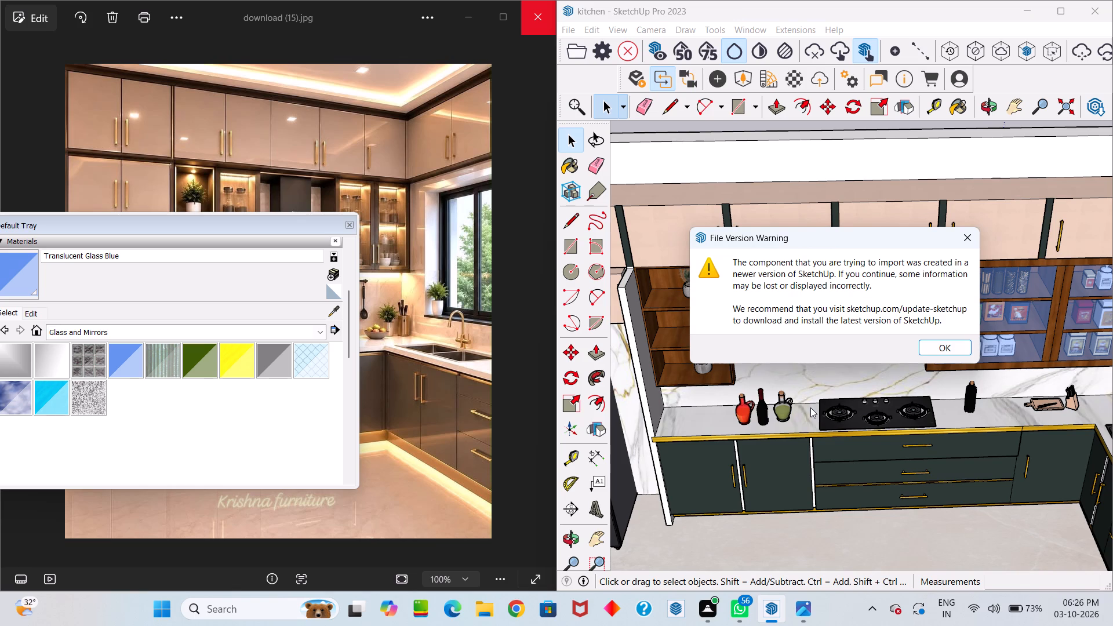
click(944, 348)
scroll(921, 405, down, 7)
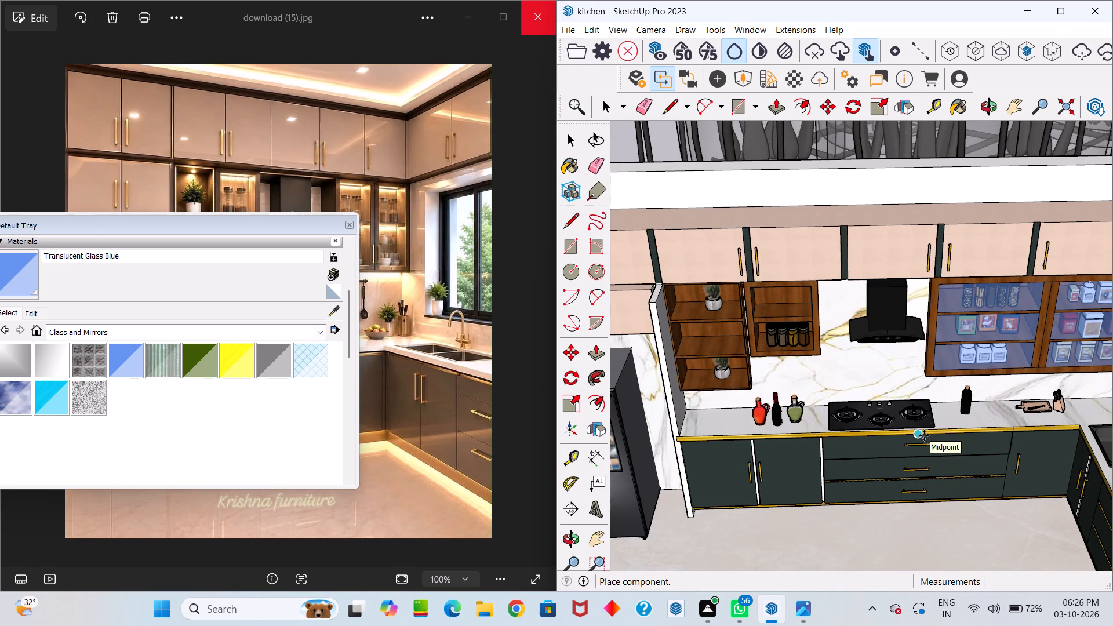
scroll(917, 438, down, 6)
click(946, 250)
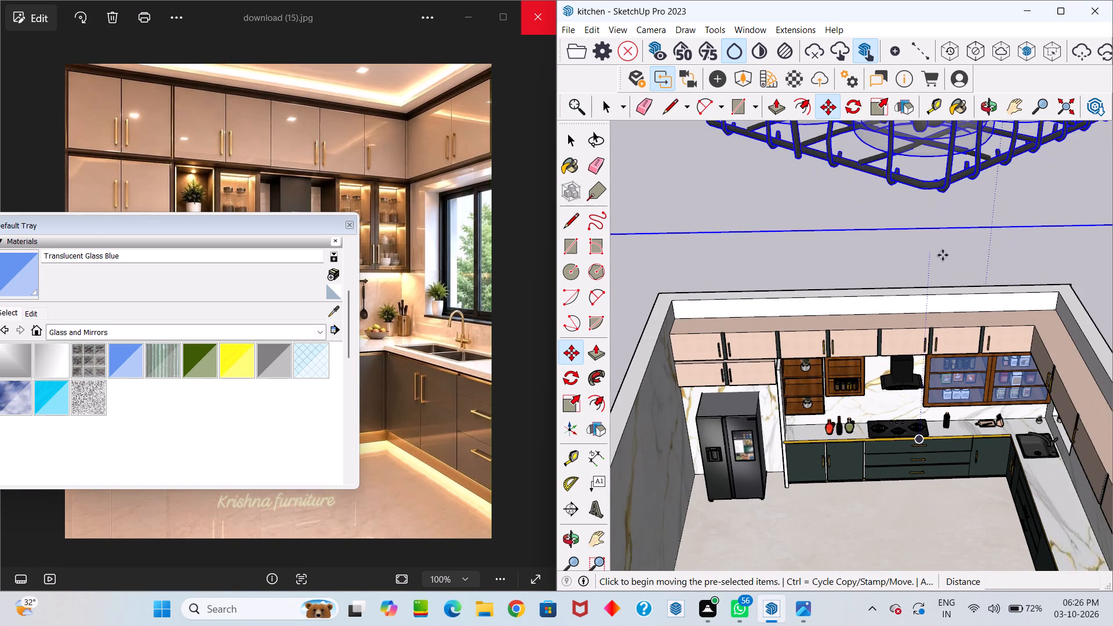
Explode the imported KITCHEN+ITEMS+(37) component into its separate bottles, utensil basket and plate stack, then clear the selection.
scroll(941, 265, down, 20)
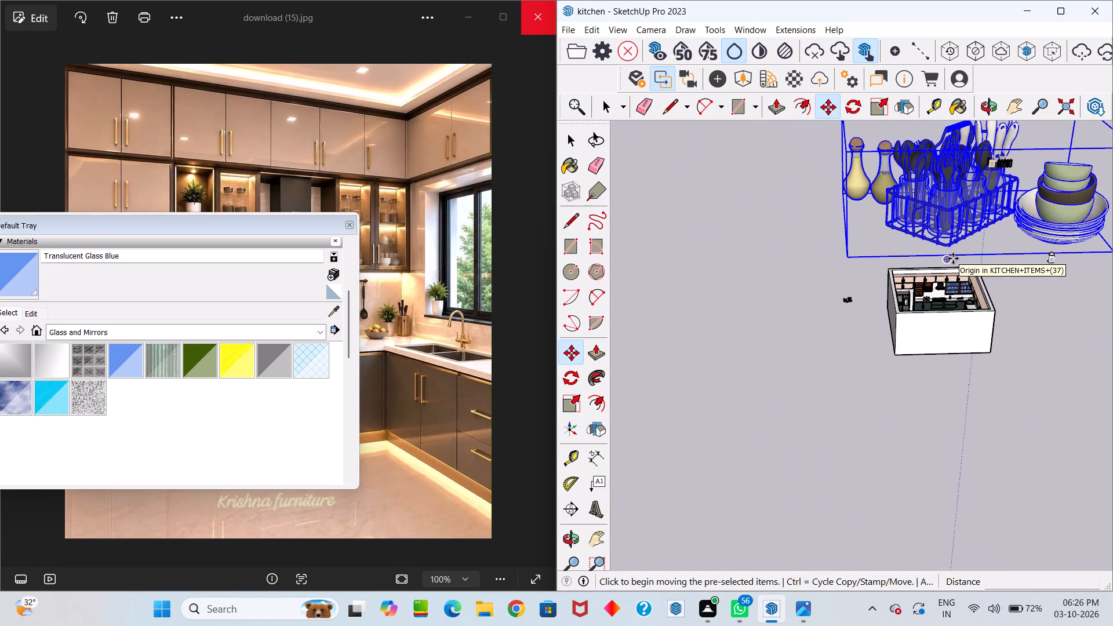
scroll(953, 259, down, 7)
right_click(1023, 217)
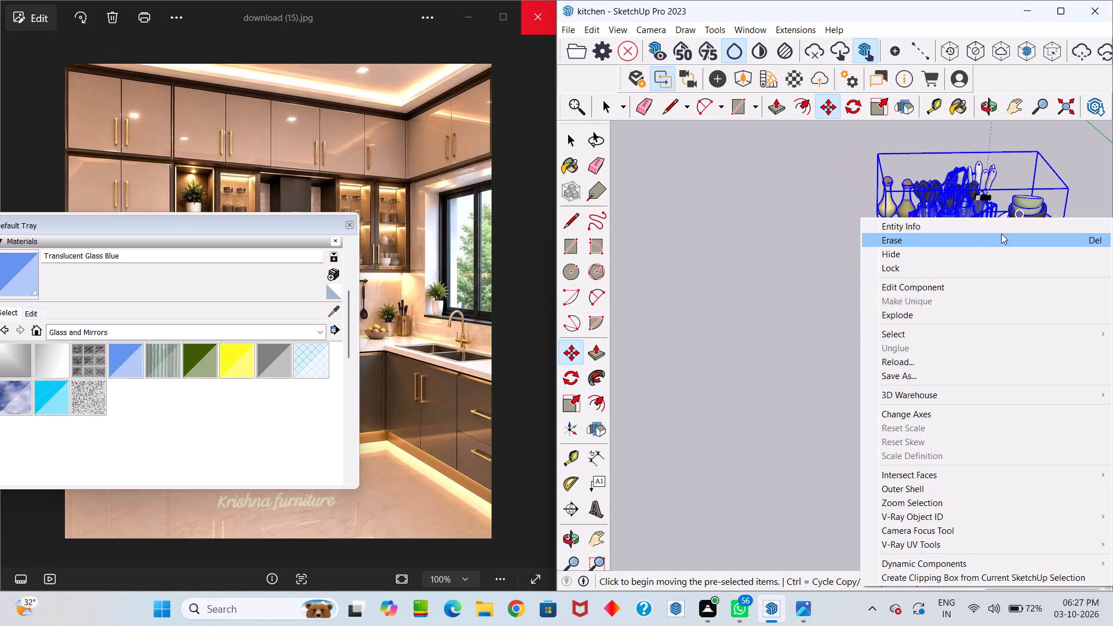
click(967, 319)
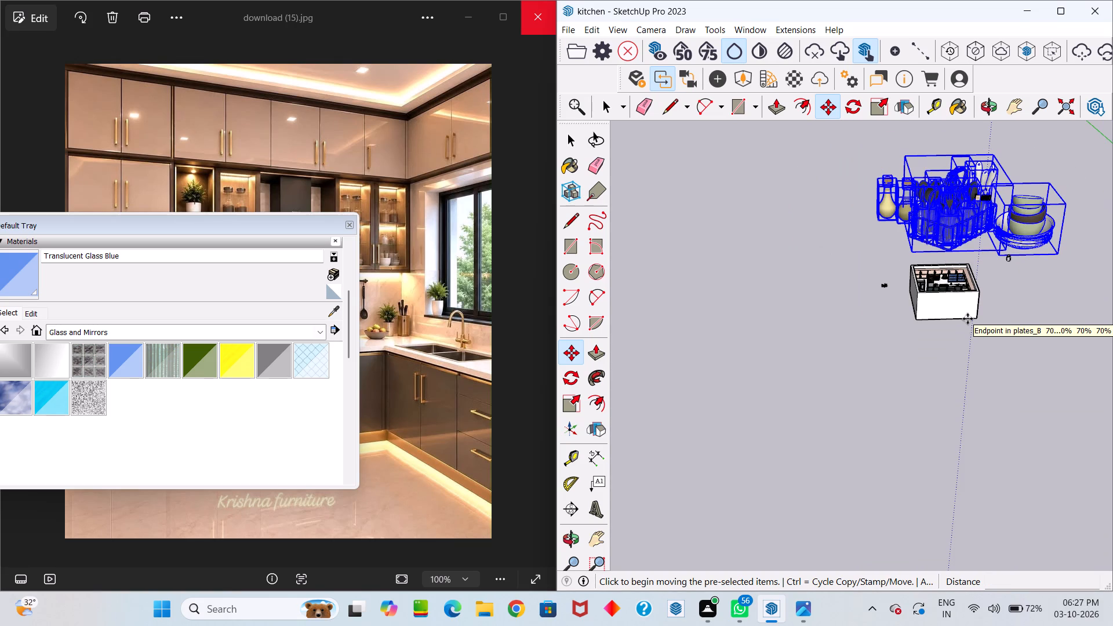
key(space)
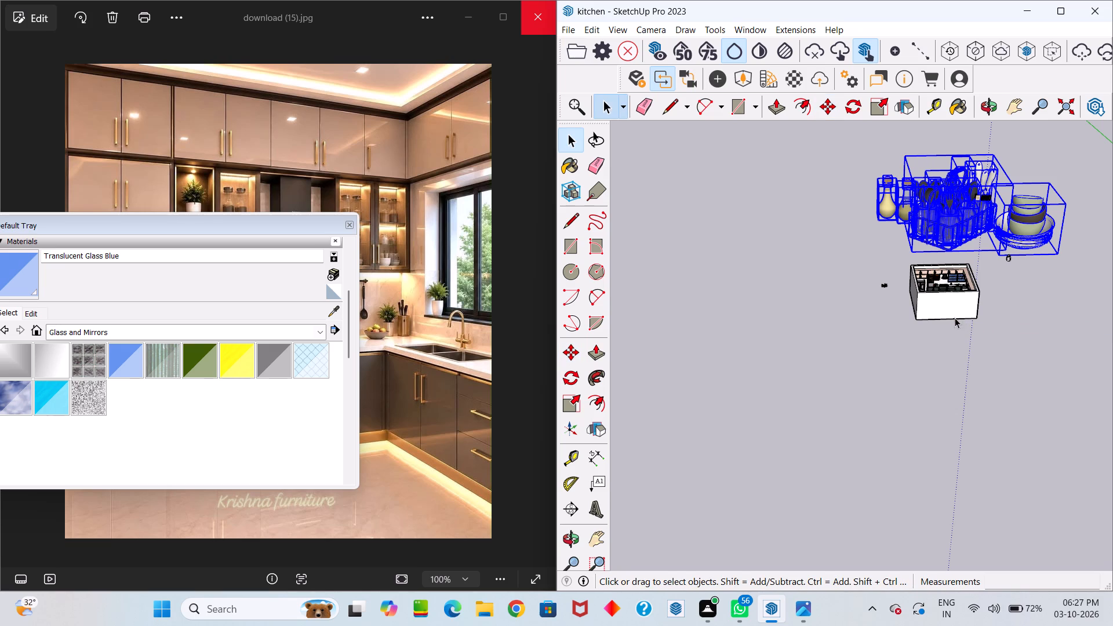
click(1002, 281)
Move the stack of plates and bowls about 28' 2 1/8" away from the utensil basket.
click(1025, 240)
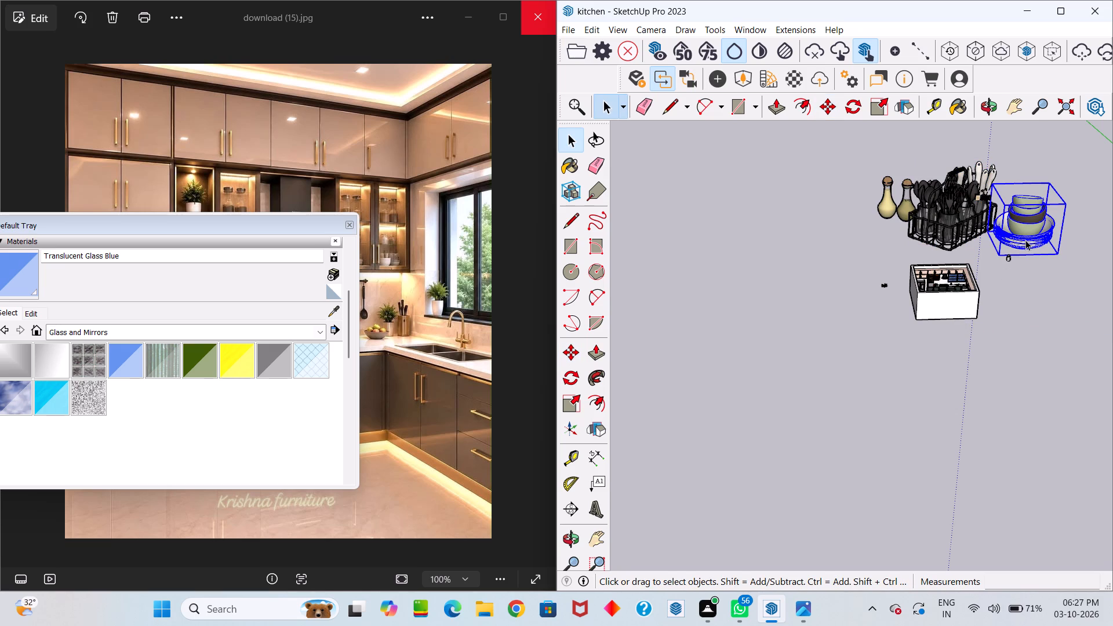
key(m)
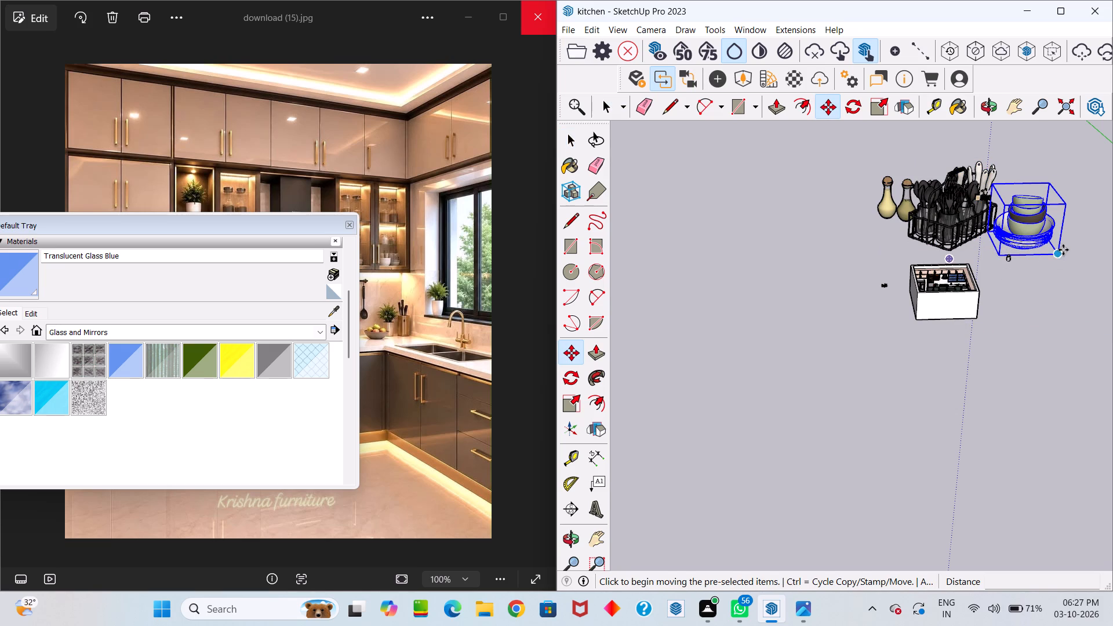
click(1056, 253)
click(1066, 293)
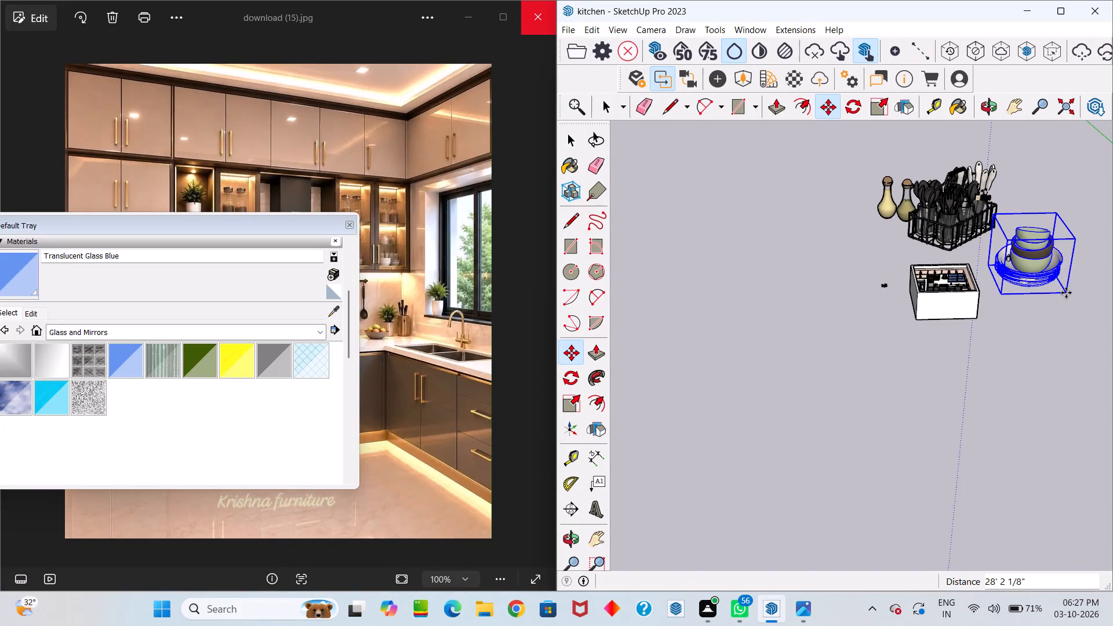
Scale the stack of plates and bowls down uniformly by a factor of about 0.42.
key(s)
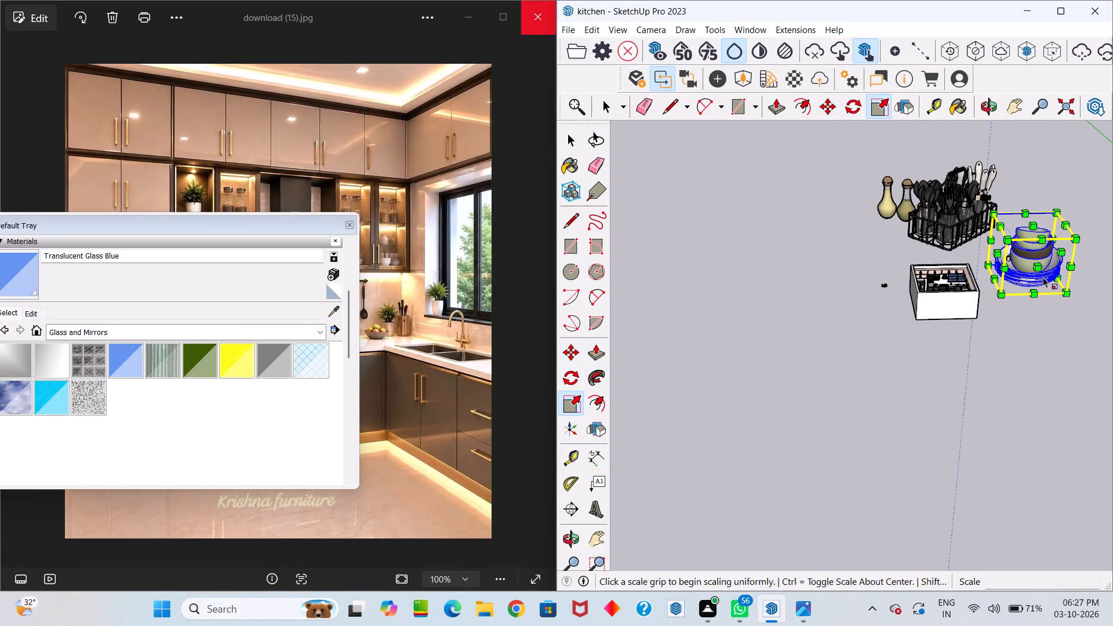
click(1005, 242)
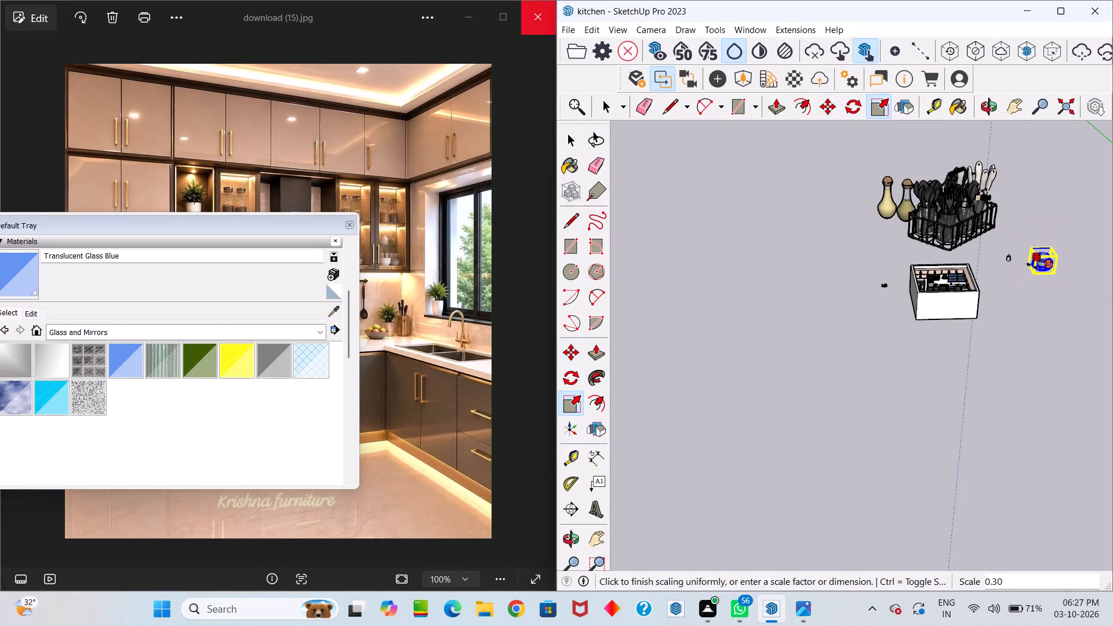
click(1024, 269)
scroll(1015, 262, up, 3)
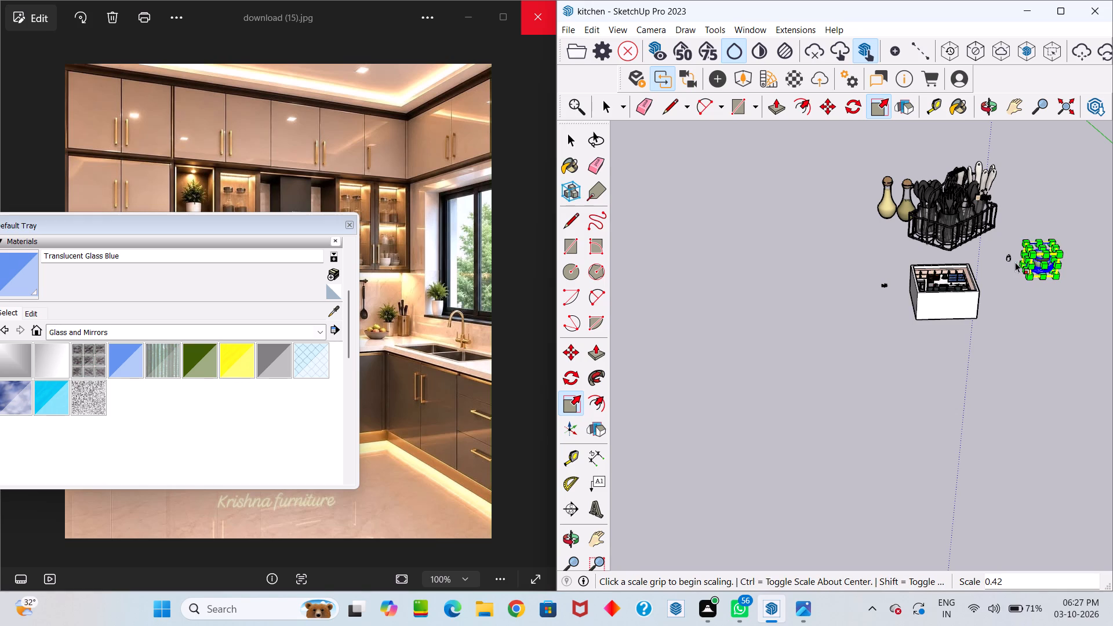
scroll(1015, 262, up, 19)
scroll(1010, 243, up, 4)
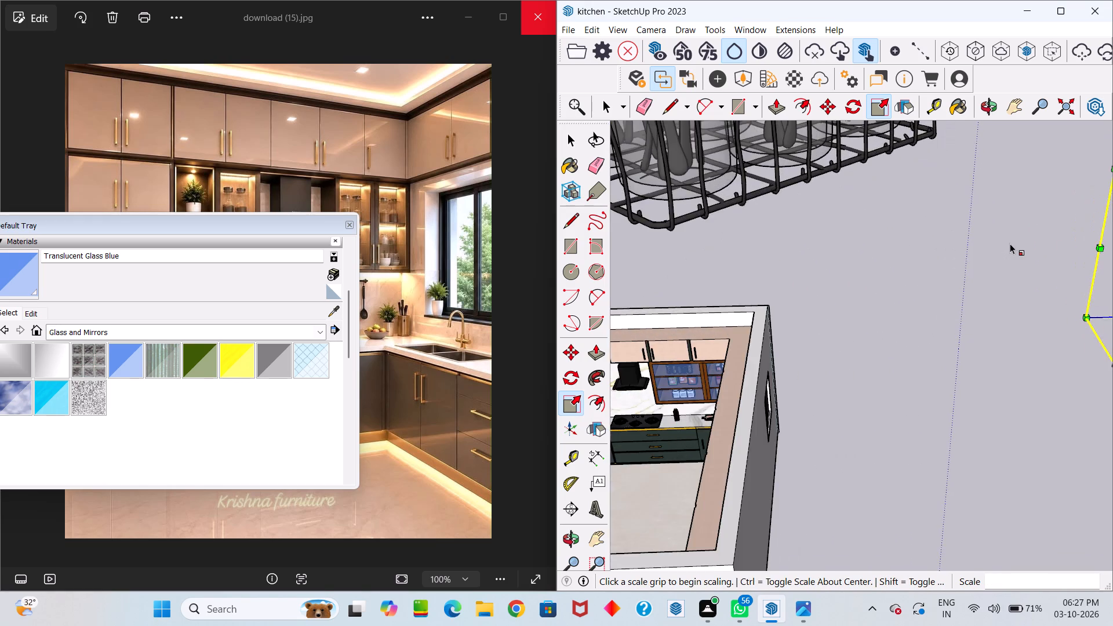
scroll(1010, 243, down, 4)
key(space)
Move the stack of plates and bowls close to the kitchen, just outside the sink-counter wall.
scroll(1094, 301, down, 9)
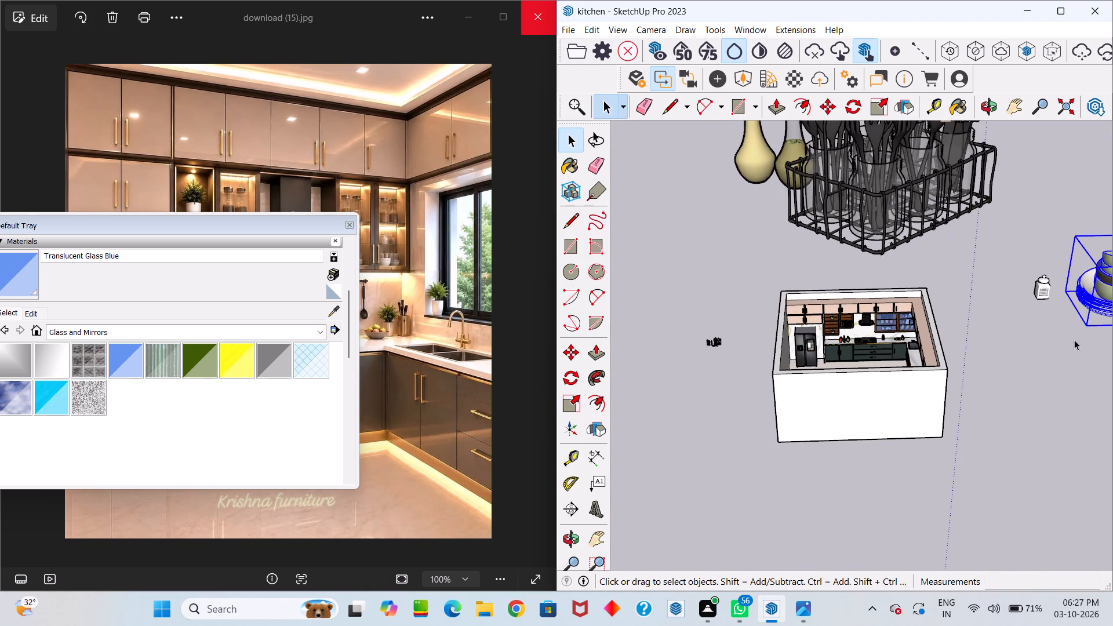
scroll(1081, 337, down, 3)
middle_drag(1072, 341, 841, 337)
drag(1072, 341, 841, 337)
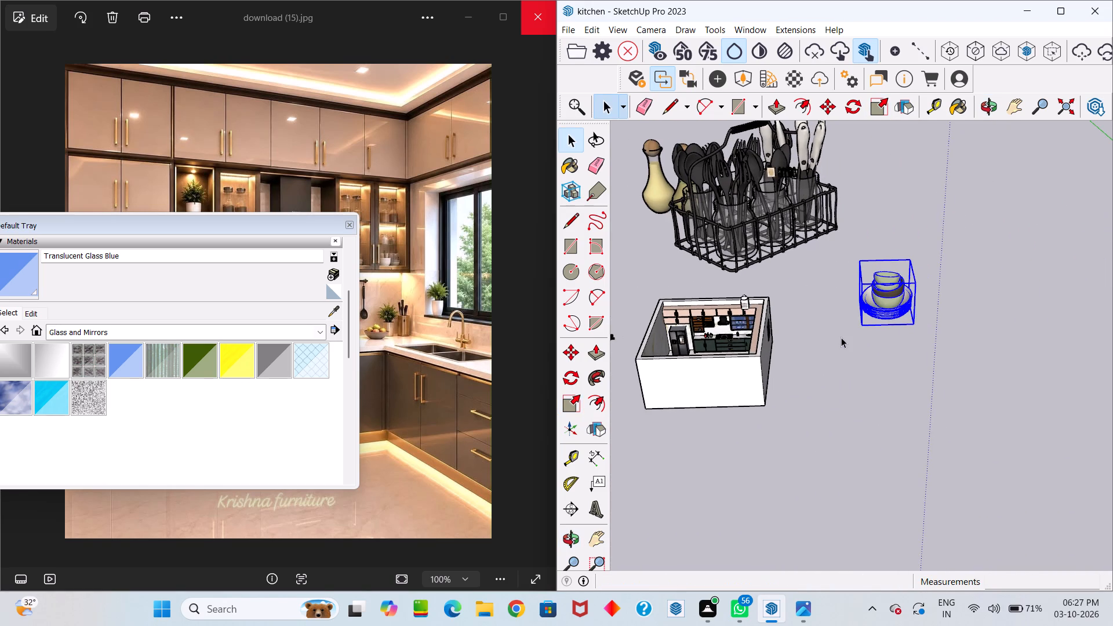
key(m)
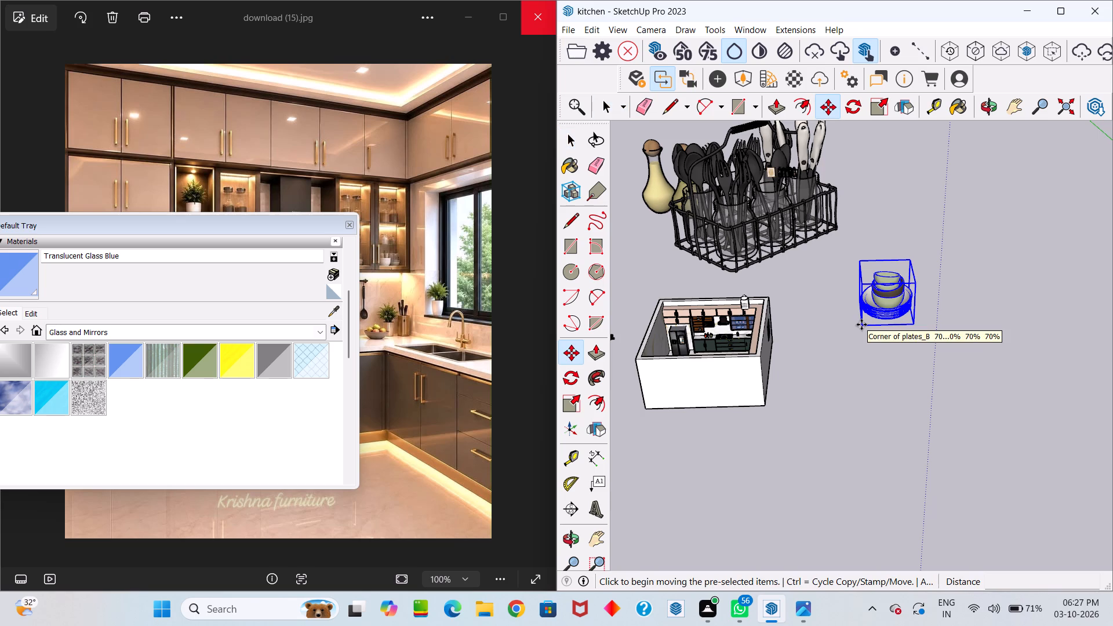
click(861, 325)
scroll(718, 346, up, 11)
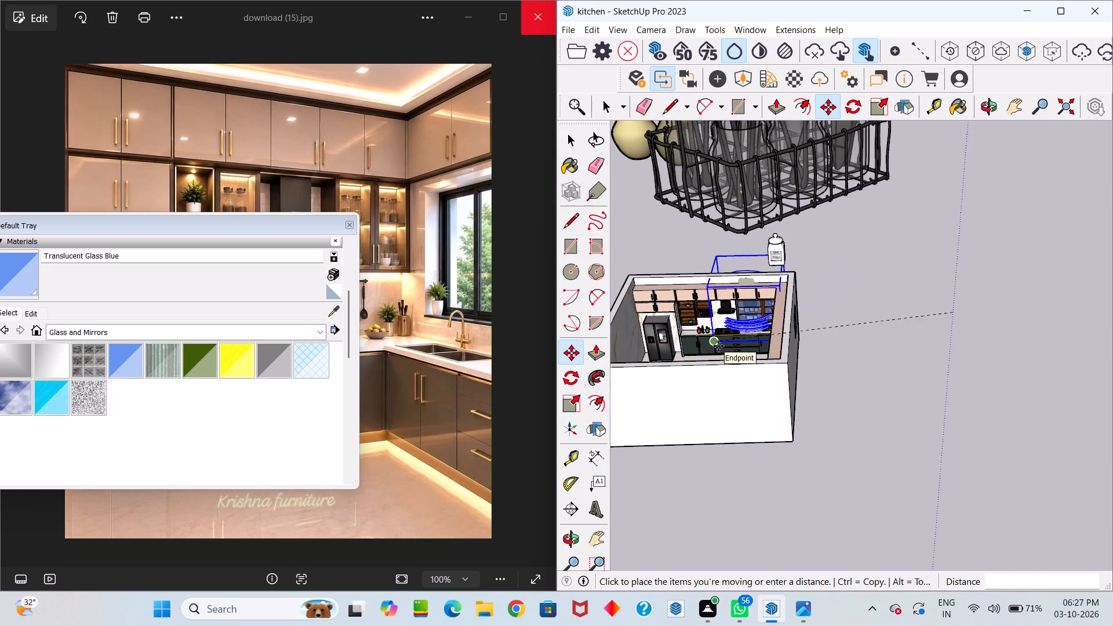
middle_drag(718, 347, 860, 461)
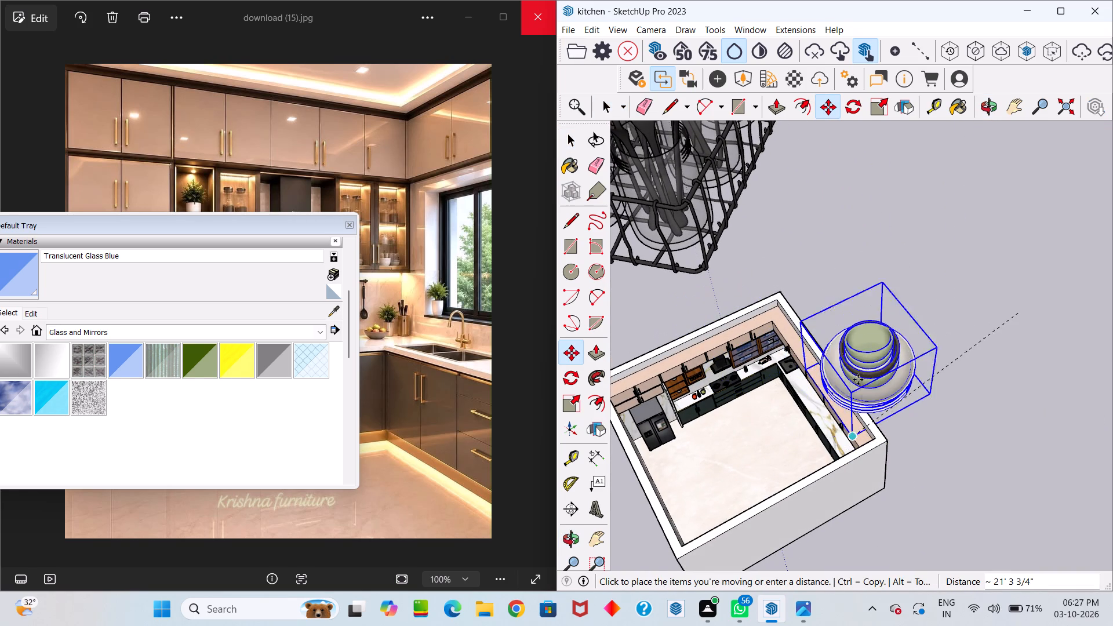
click(856, 371)
key(x)
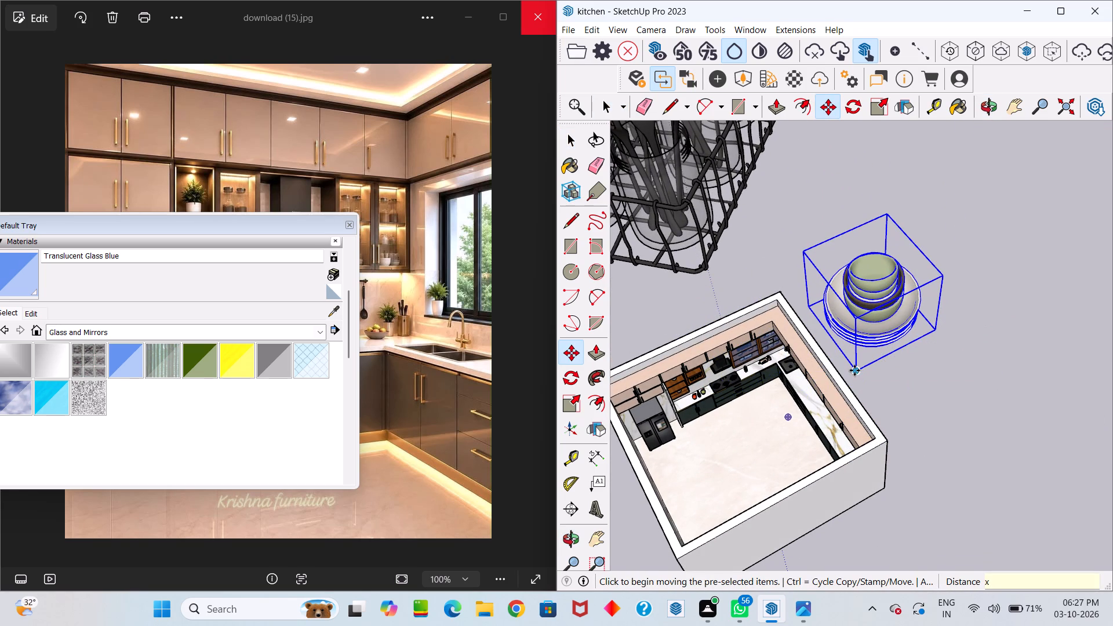
Scale the stack of plates and bowls down uniformly again beside the kitchen's outer wall.
key(s)
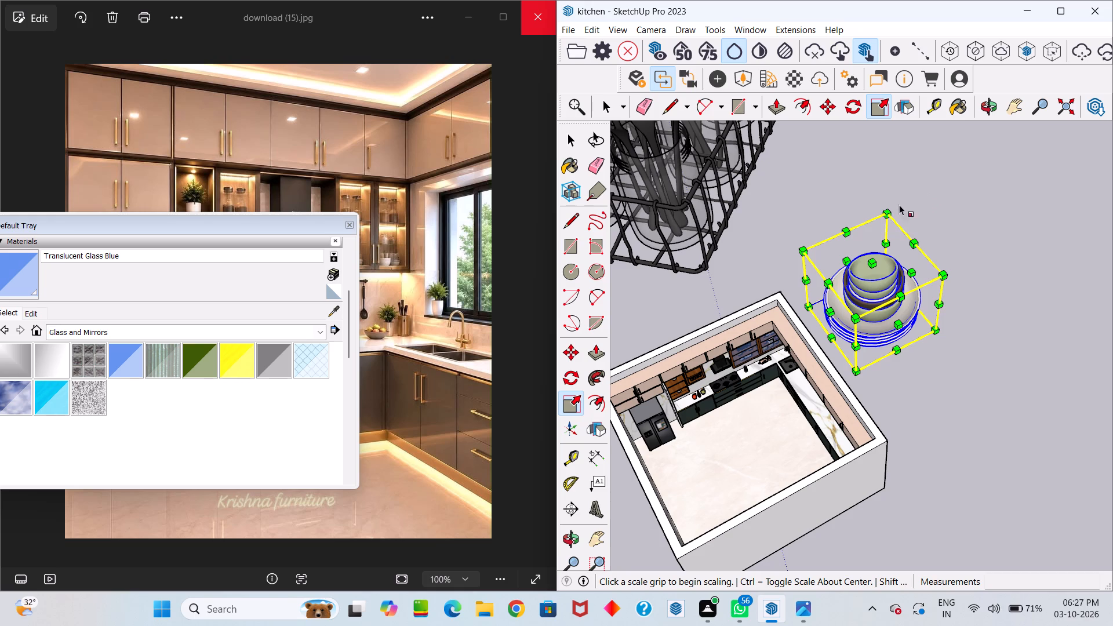
click(939, 334)
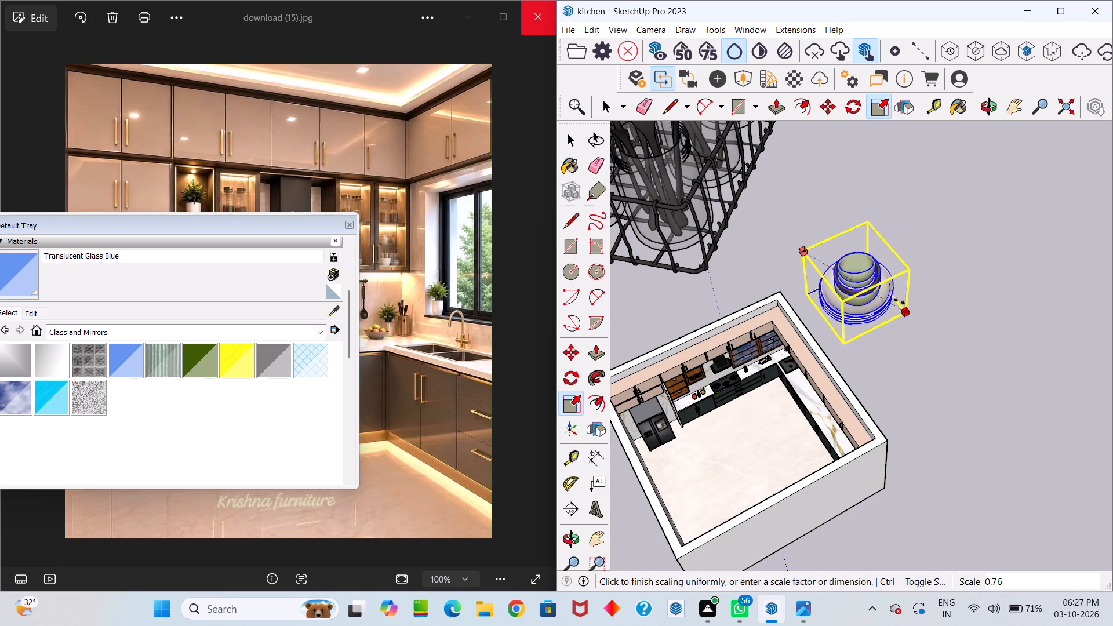
click(875, 278)
key(space)
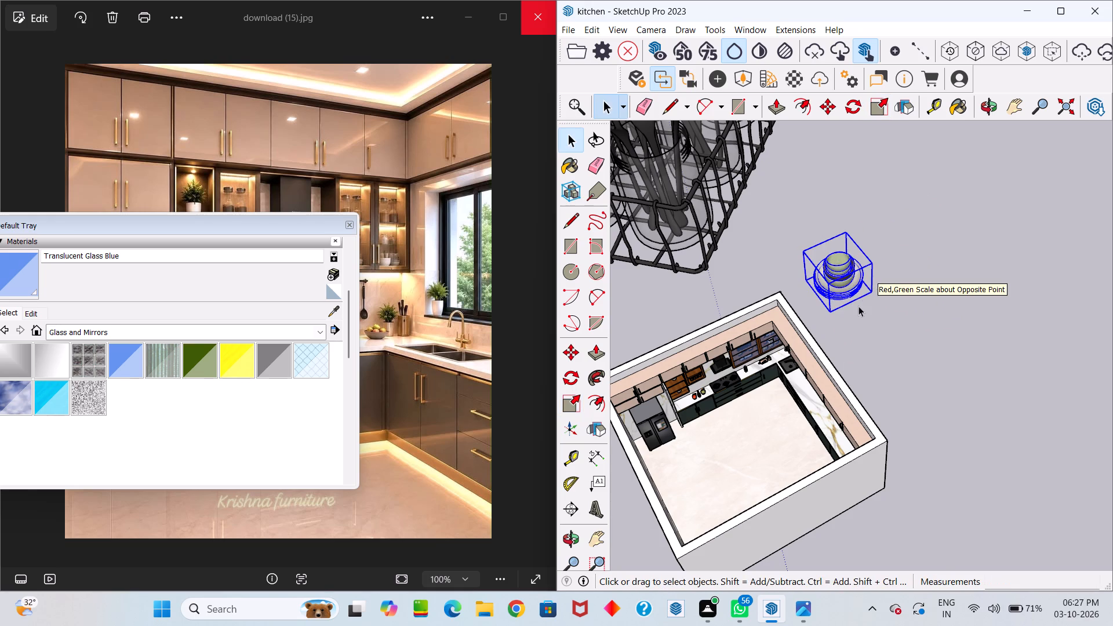
Move the stack of plates and bowls about 15' 2 7/16" so it hovers near the hood wall, below the utensil basket.
middle_drag(850, 299, 783, 207)
scroll(814, 230, up, 3)
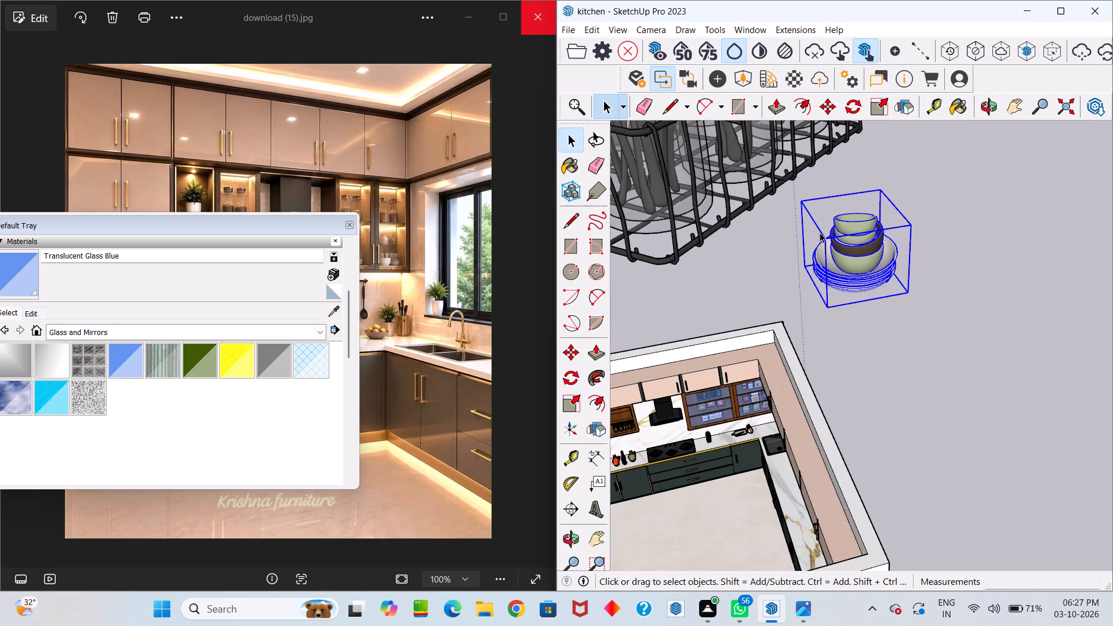
key(m)
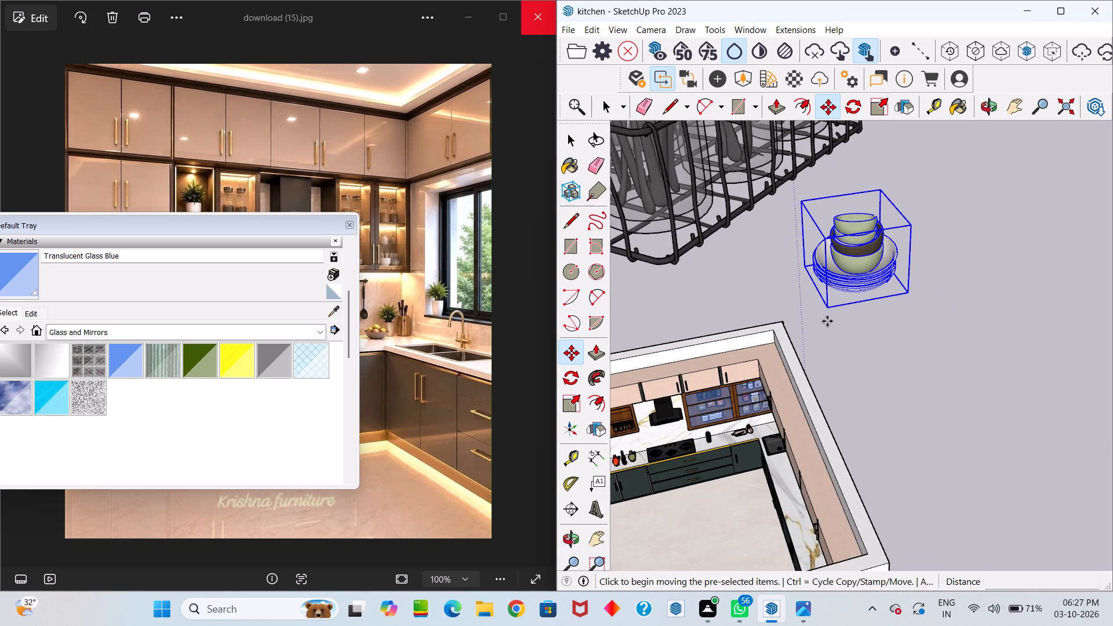
click(826, 309)
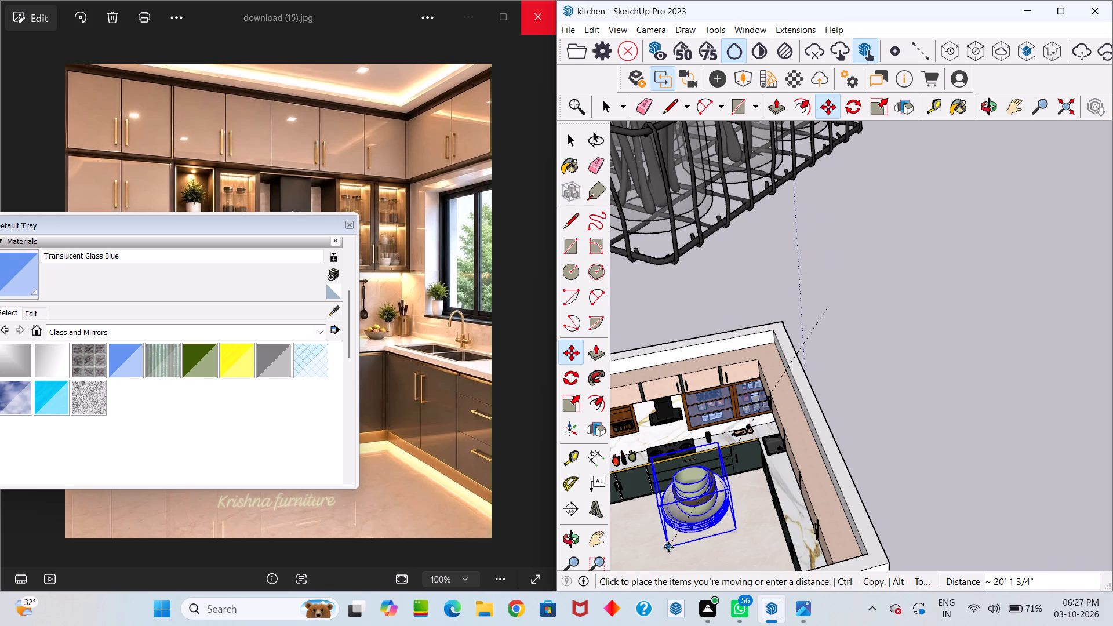
middle_drag(672, 543, 670, 430)
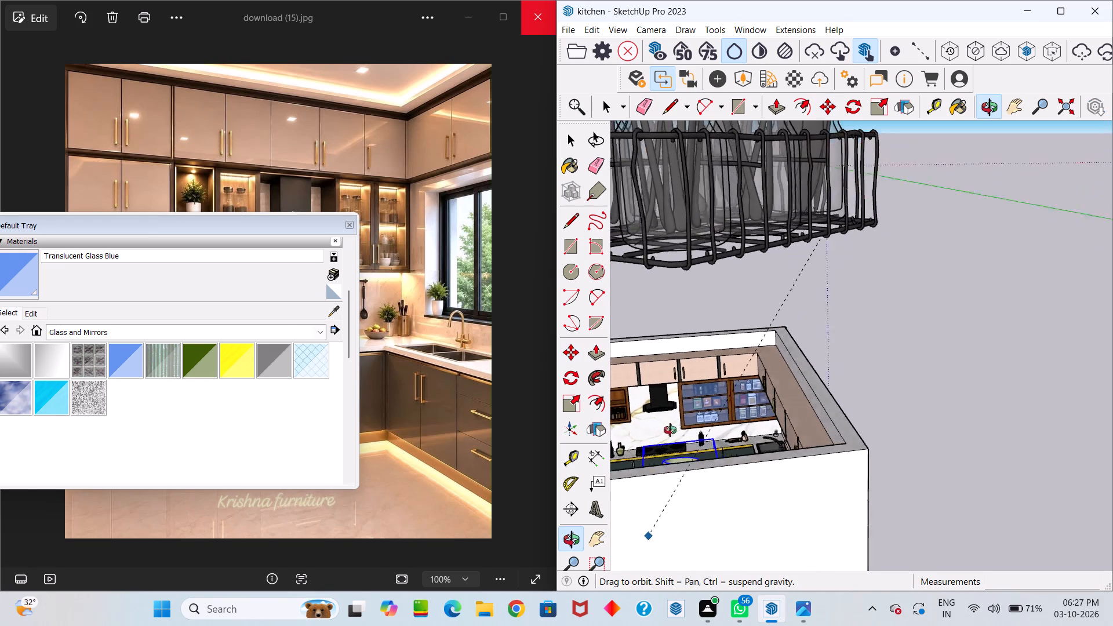
middle_drag(670, 430, 775, 504)
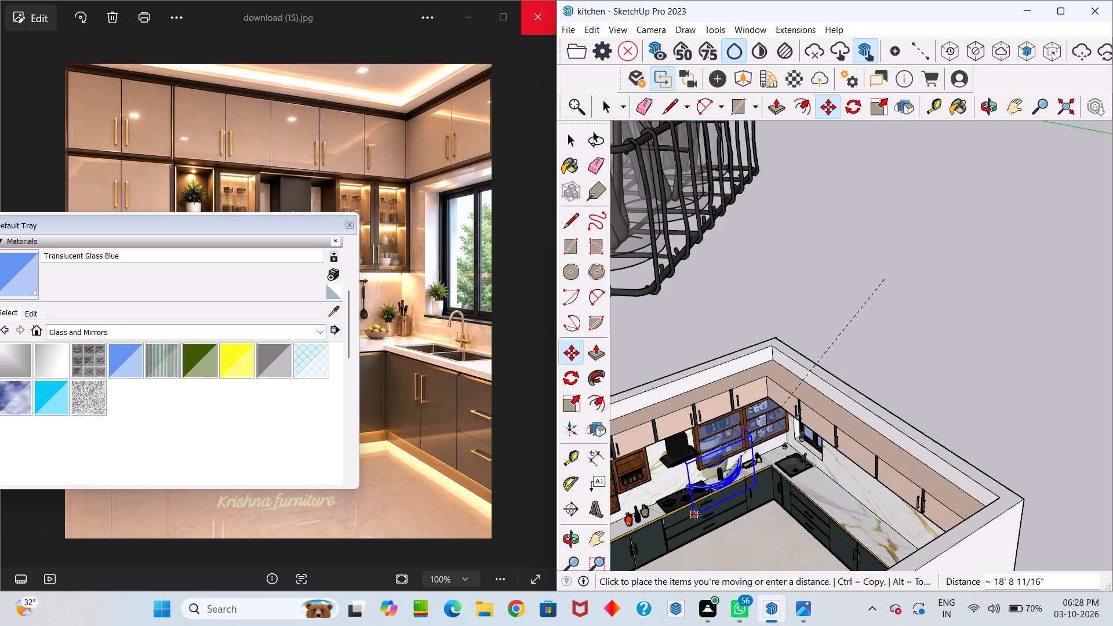
middle_drag(699, 508, 668, 461)
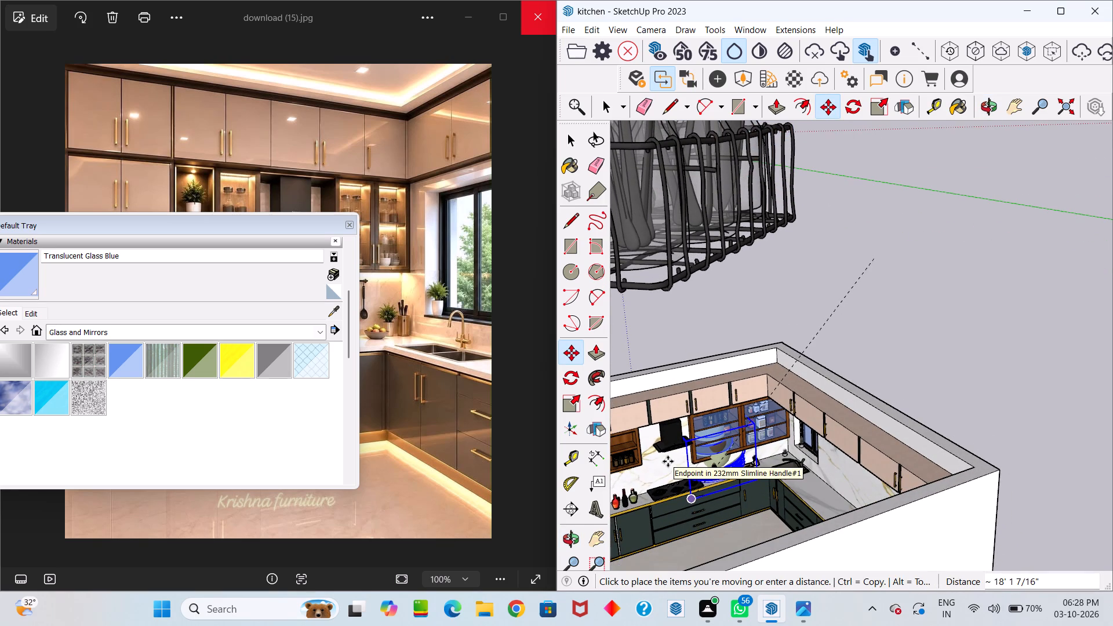
middle_drag(668, 461, 973, 413)
drag(670, 461, 973, 413)
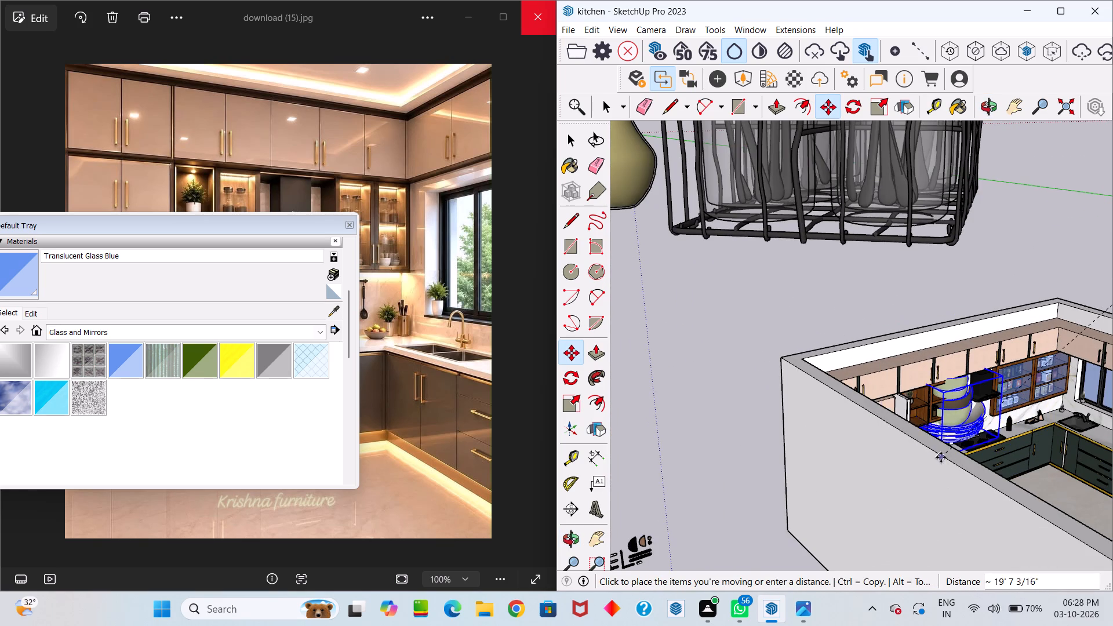
middle_drag(941, 457, 774, 547)
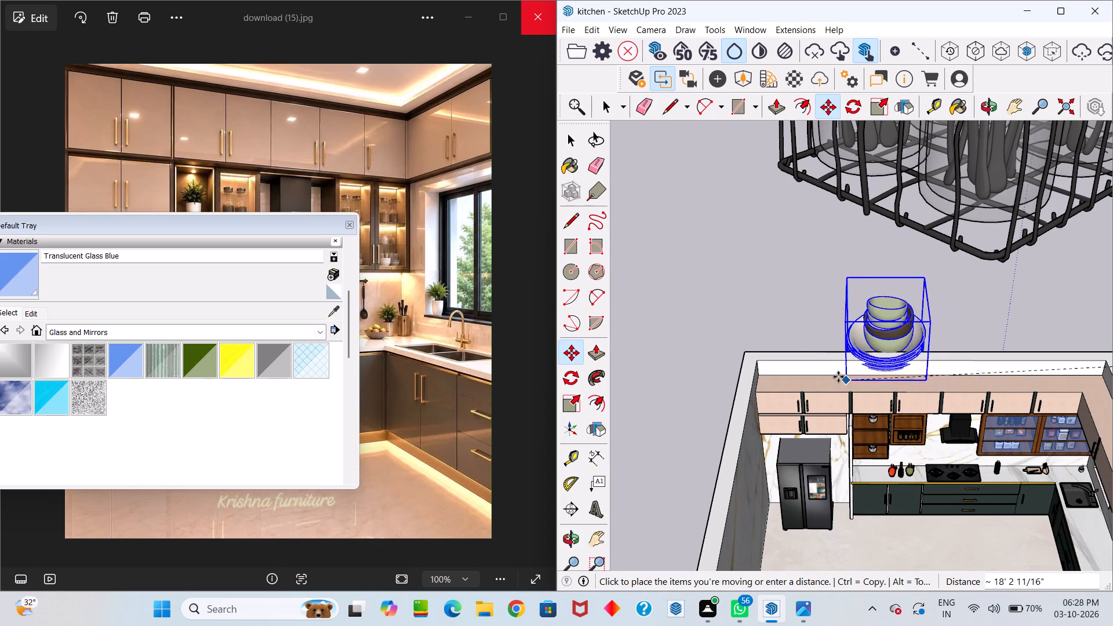
click(832, 343)
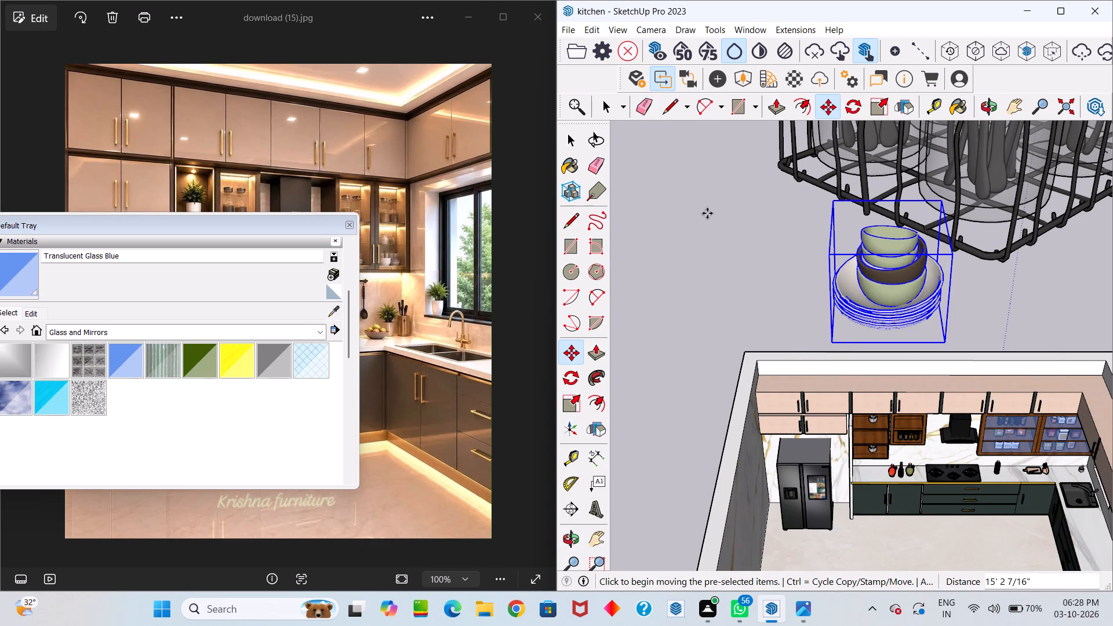
Shrink the stack of plates and bowls uniformly to roughly half its size.
middle_drag(776, 212, 754, 162)
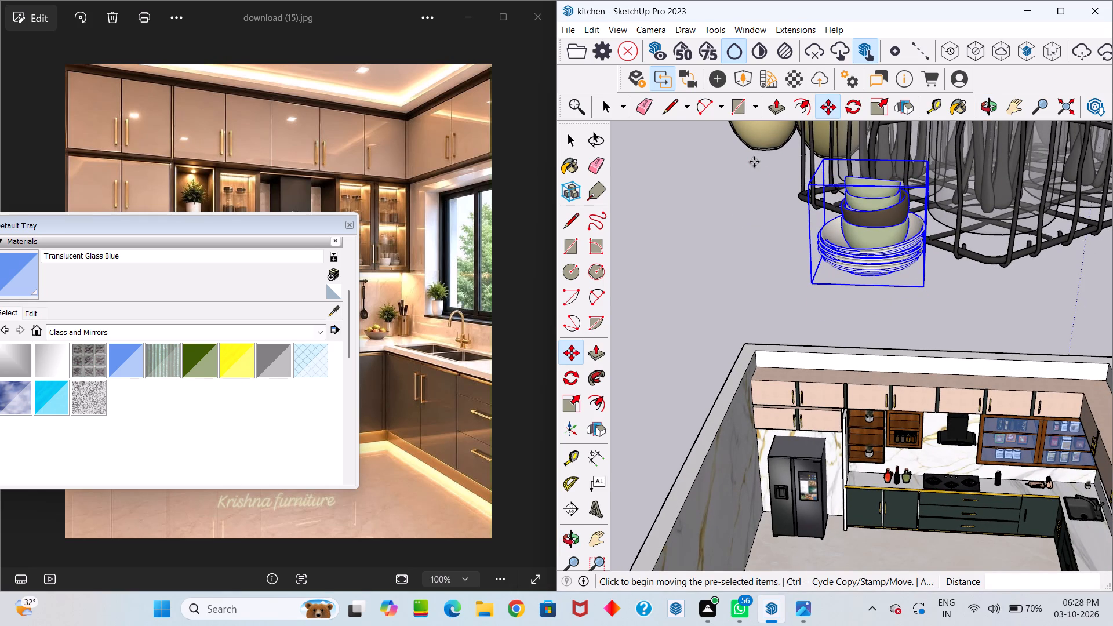
key(s)
click(810, 186)
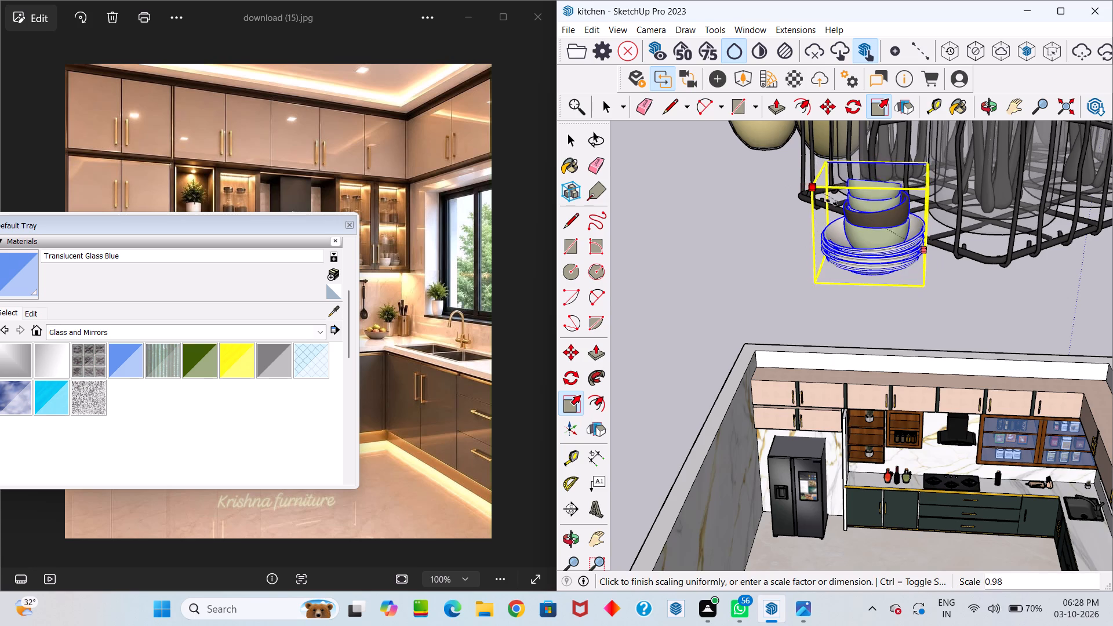
click(870, 236)
key(space)
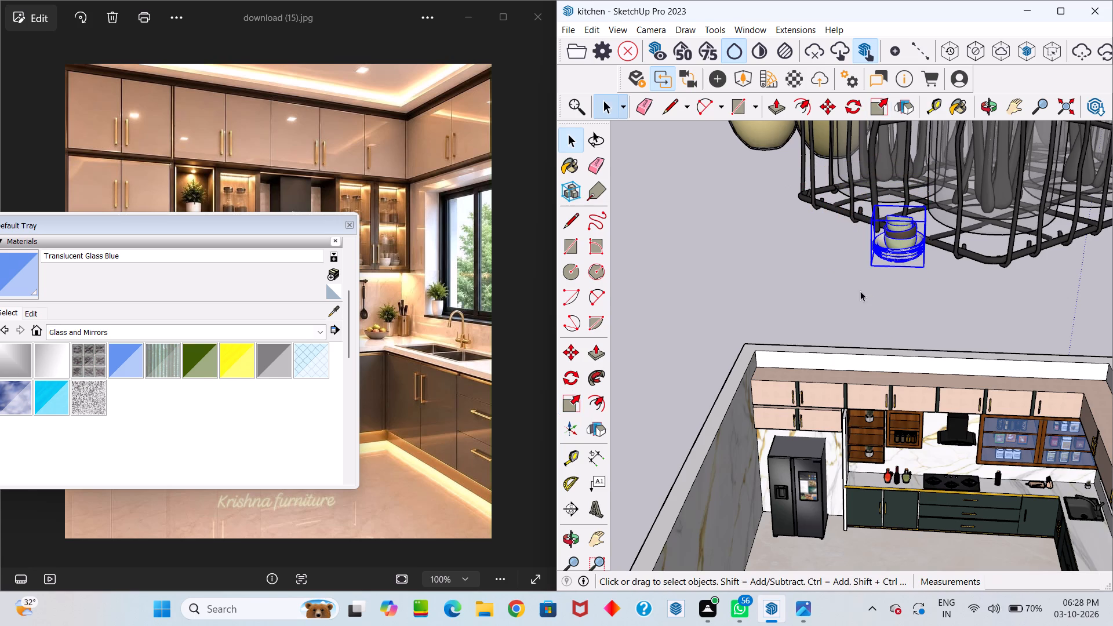
Move the stack of plates and bowls about 14' 6 5/8" into the kitchen, onto the counter between the bottles and the cooktop.
scroll(902, 277, up, 2)
key(m)
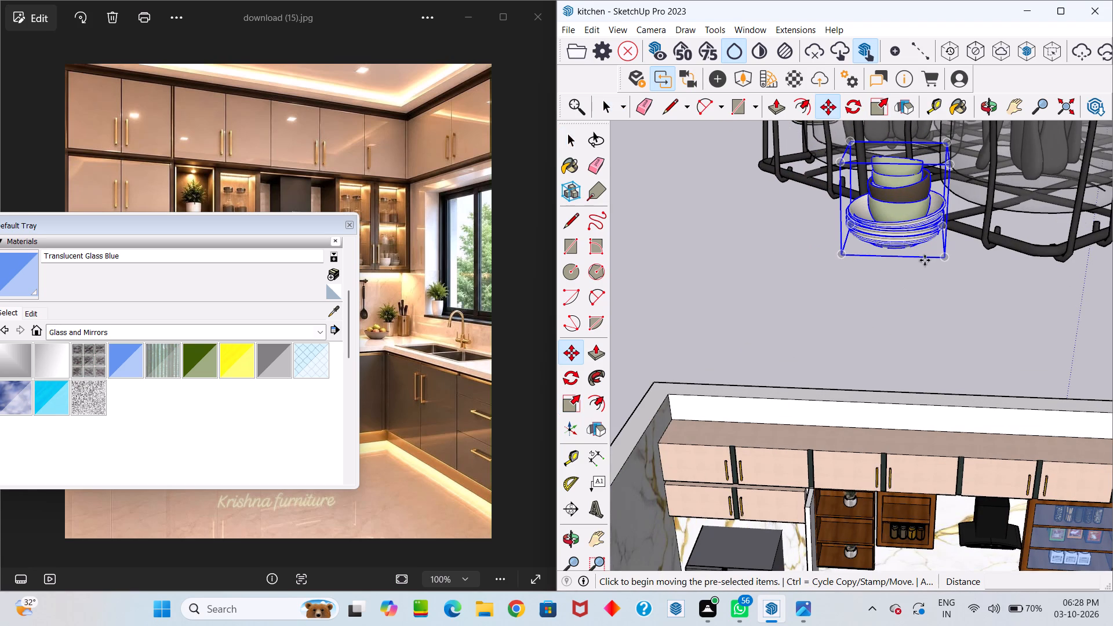
click(938, 260)
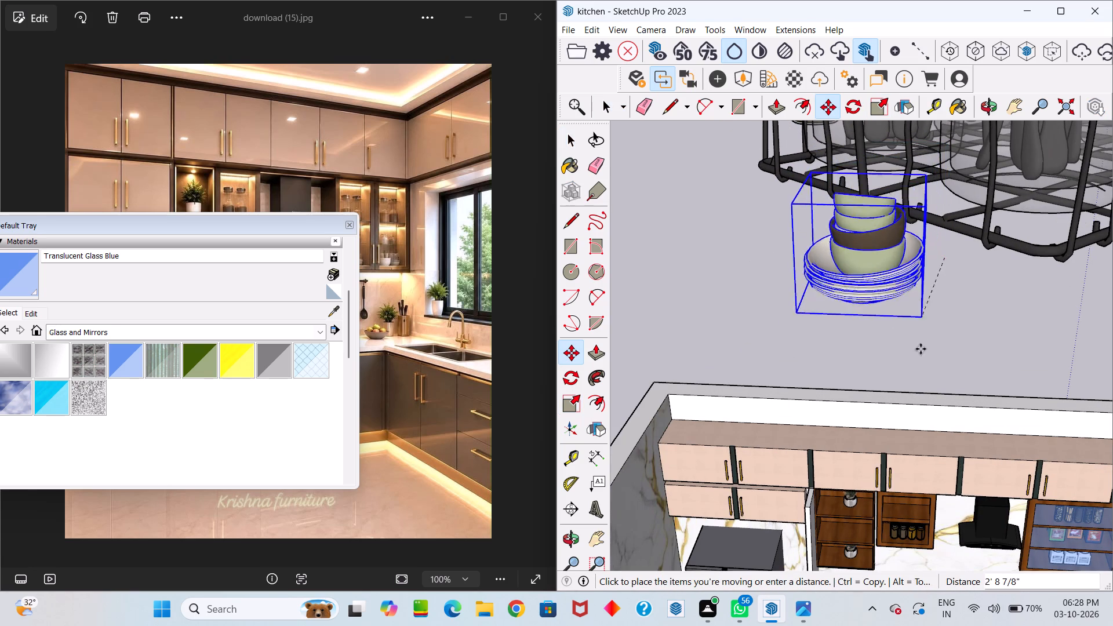
scroll(908, 411, down, 10)
scroll(857, 427, down, 5)
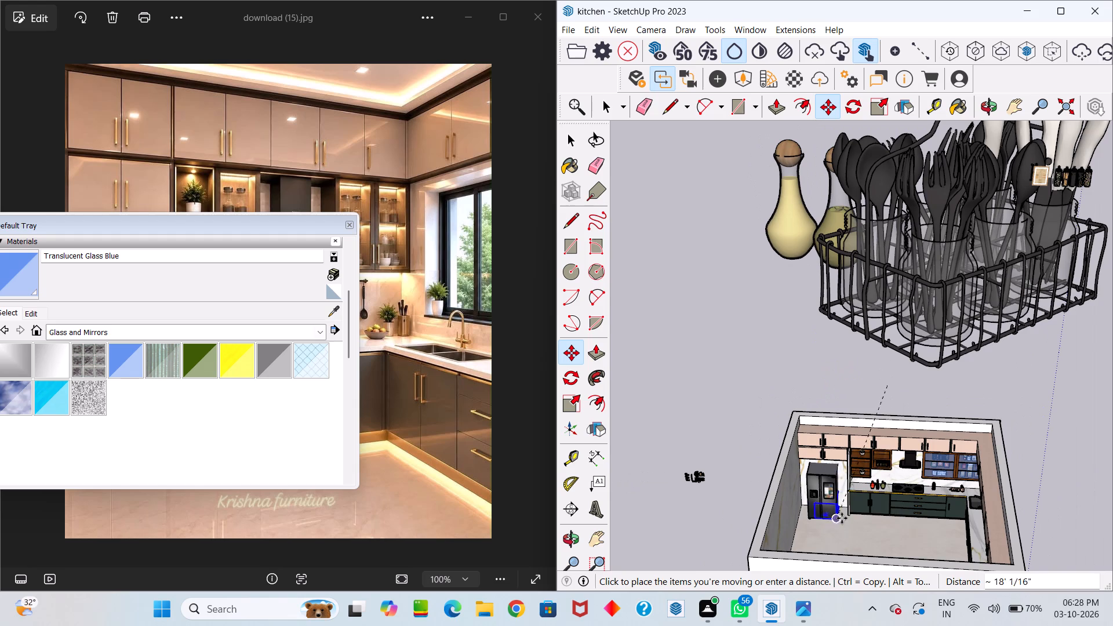
scroll(908, 481, up, 10)
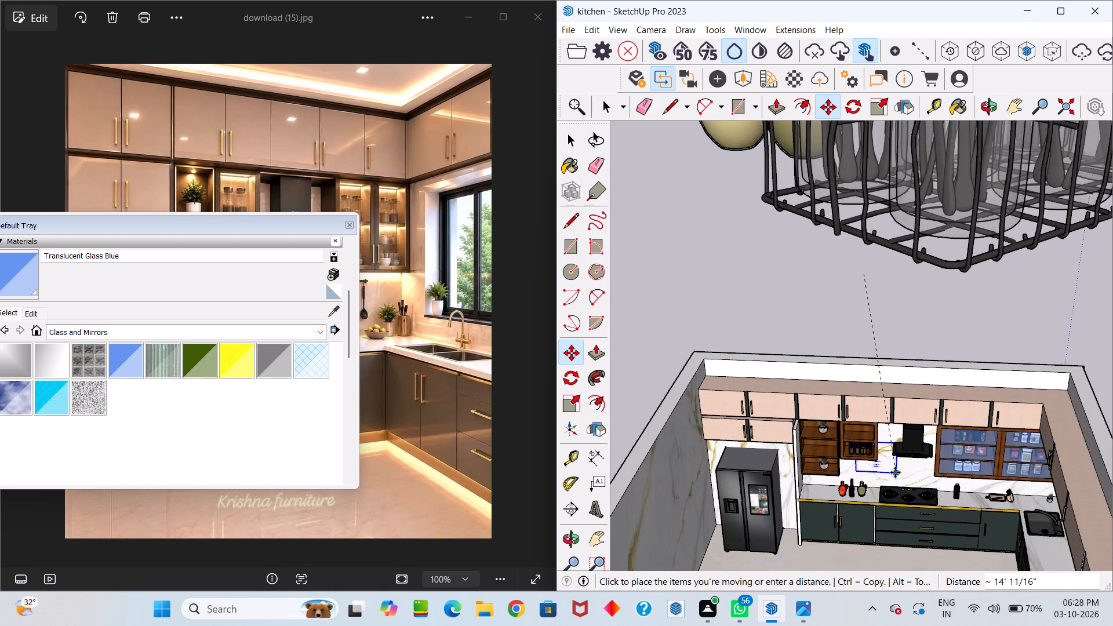
scroll(891, 469, up, 10)
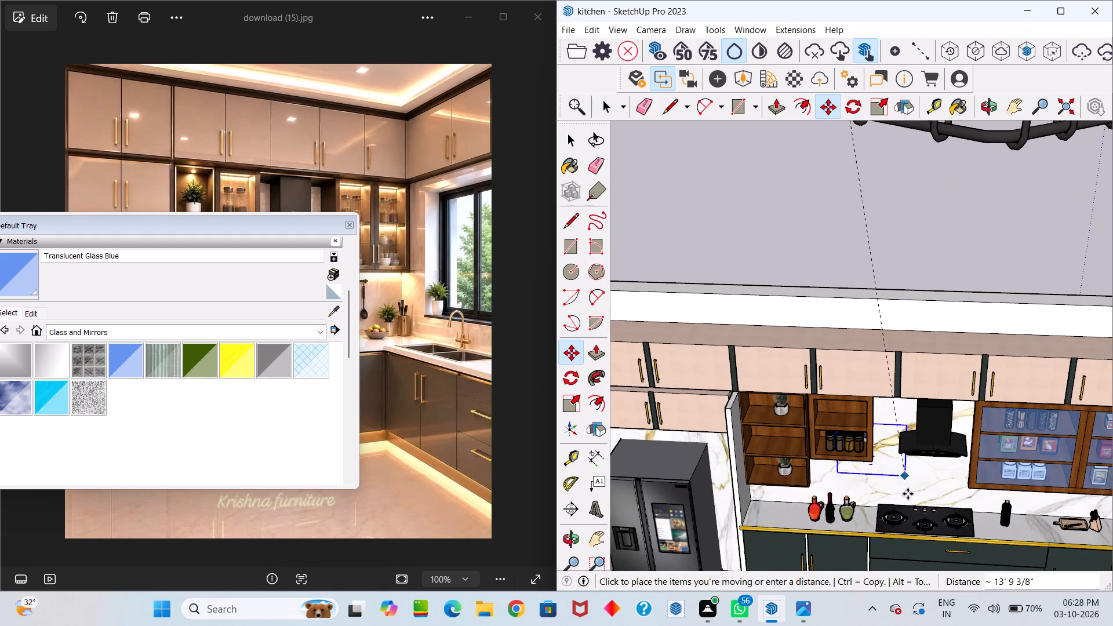
click(897, 523)
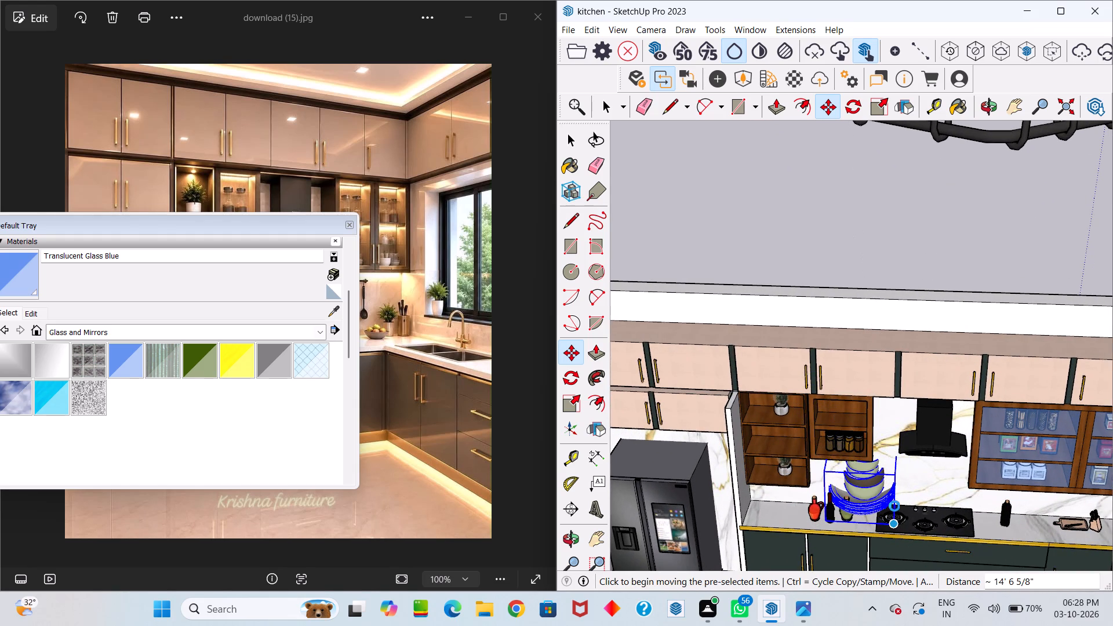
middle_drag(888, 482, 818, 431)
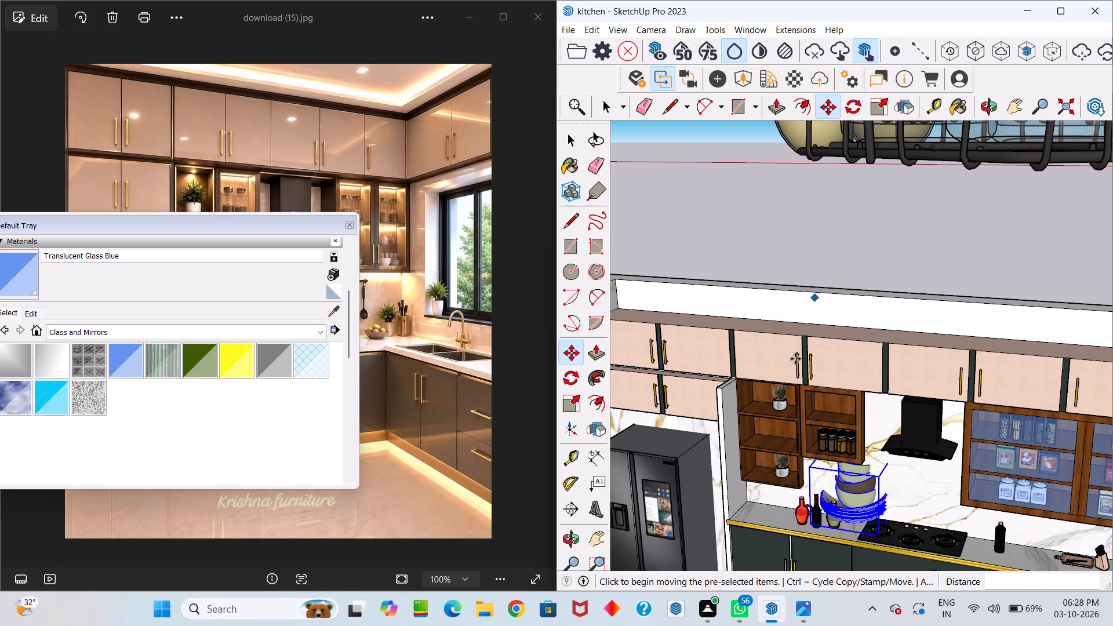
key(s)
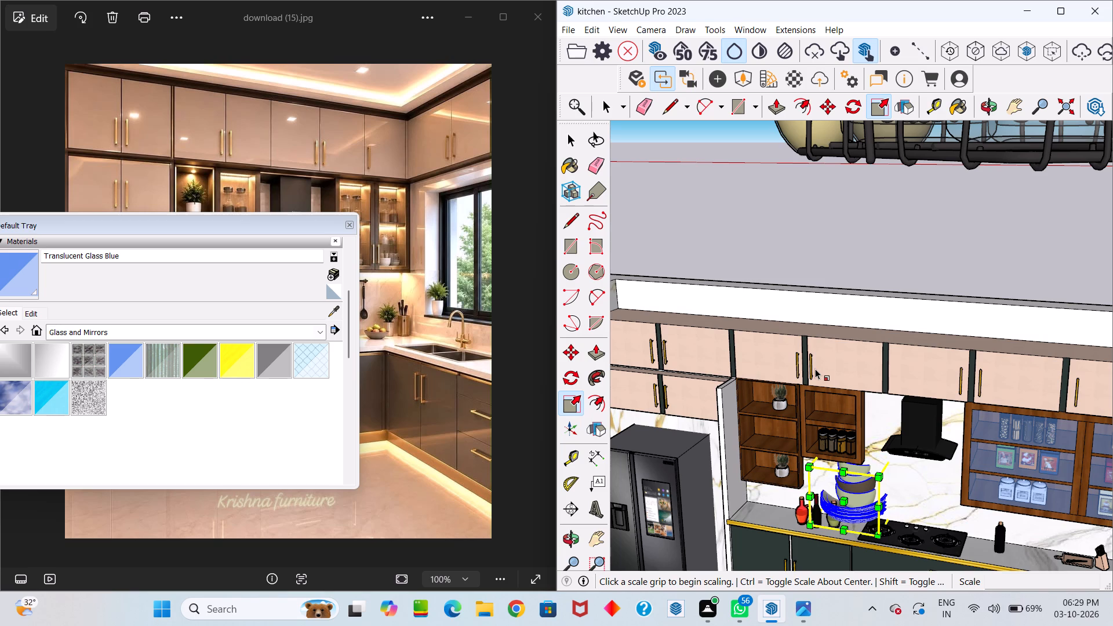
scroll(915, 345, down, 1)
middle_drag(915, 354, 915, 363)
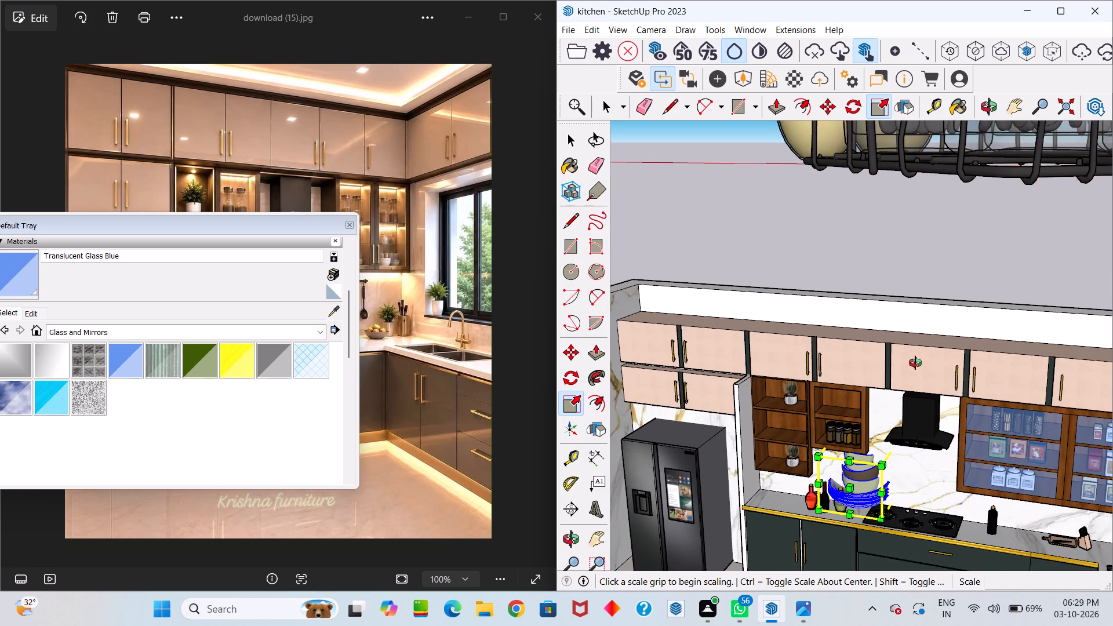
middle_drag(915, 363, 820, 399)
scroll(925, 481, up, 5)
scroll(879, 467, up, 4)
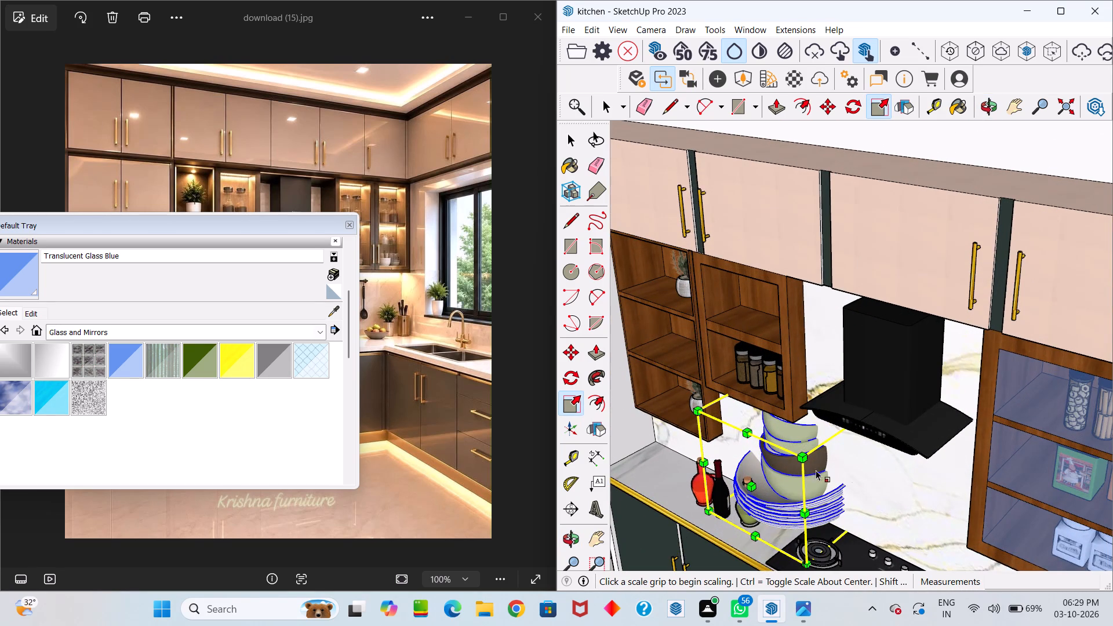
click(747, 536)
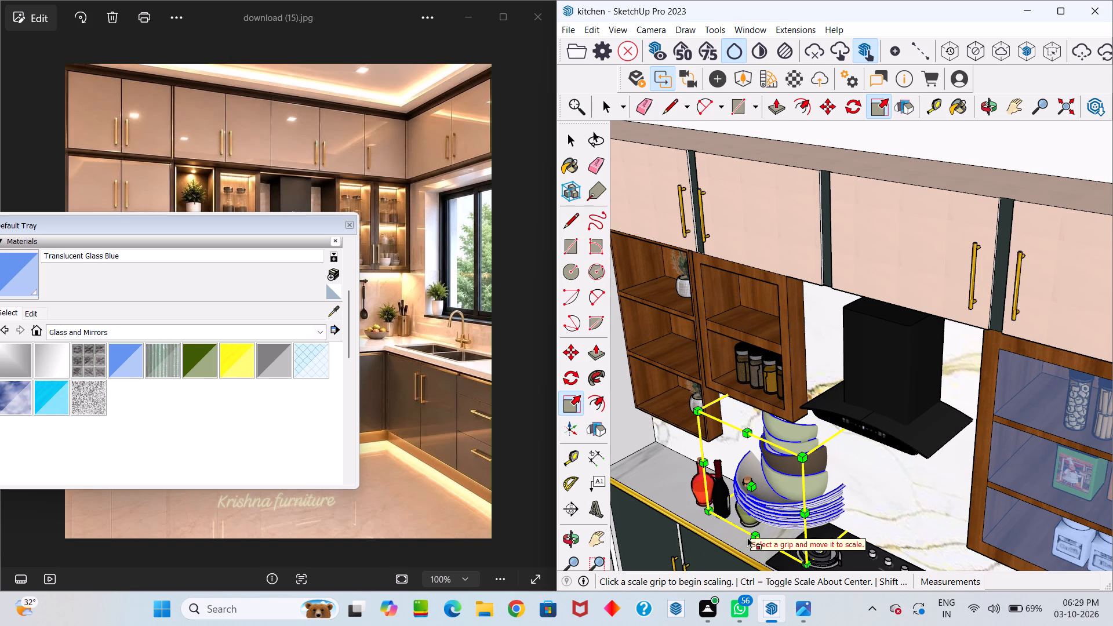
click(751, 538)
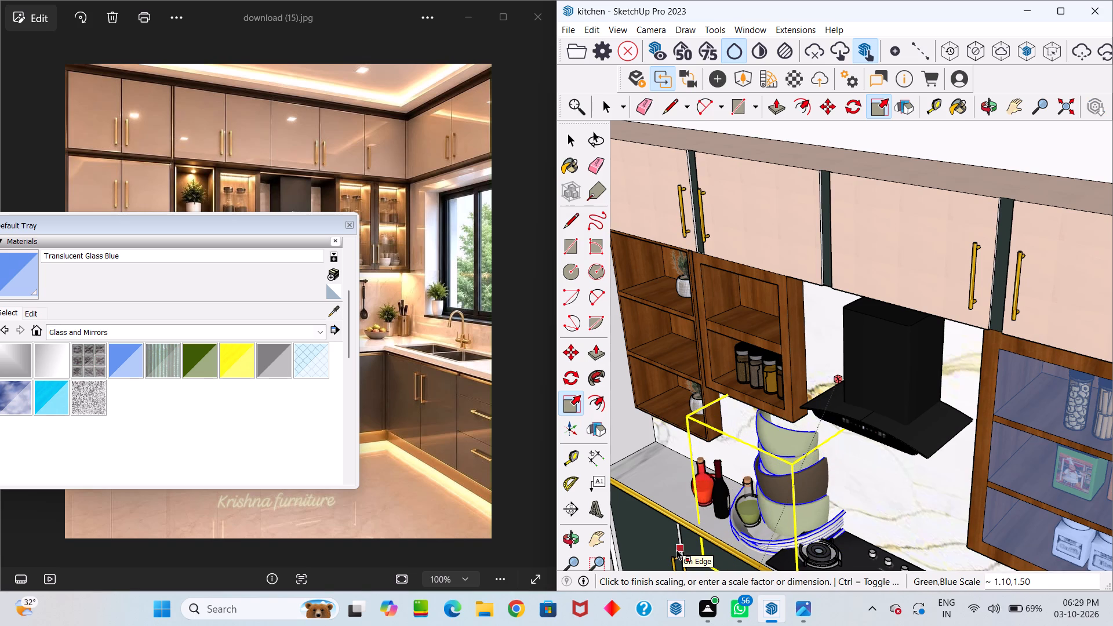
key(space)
Move the stack of plates and bowls about 24' 9/16" from the counter out to the open space beyond the kitchen wall.
scroll(777, 452, down, 4)
key(m)
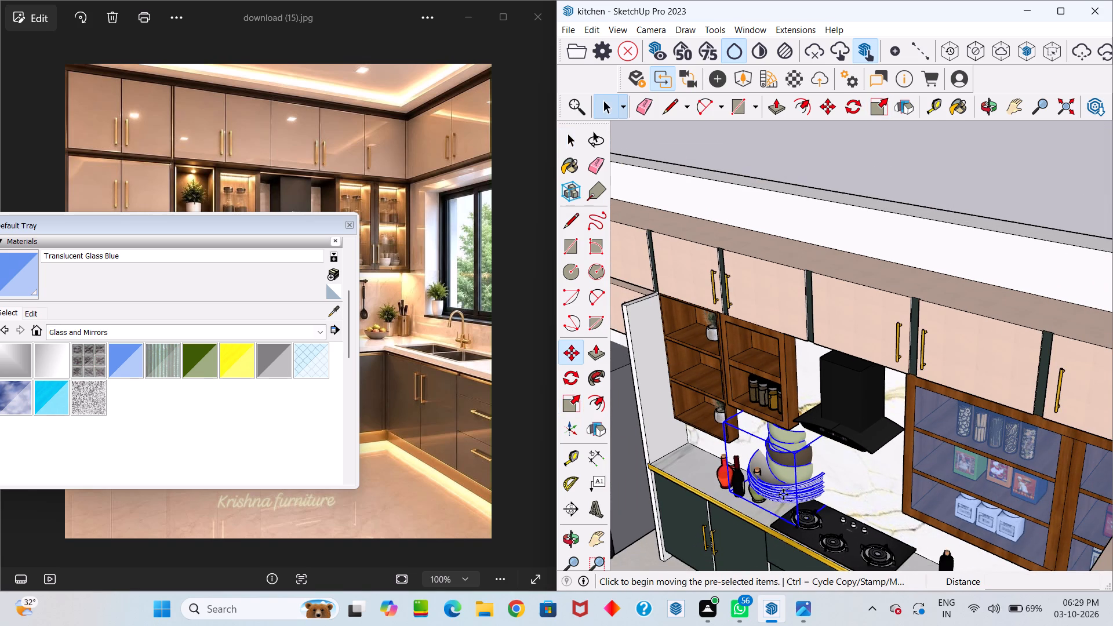
click(801, 527)
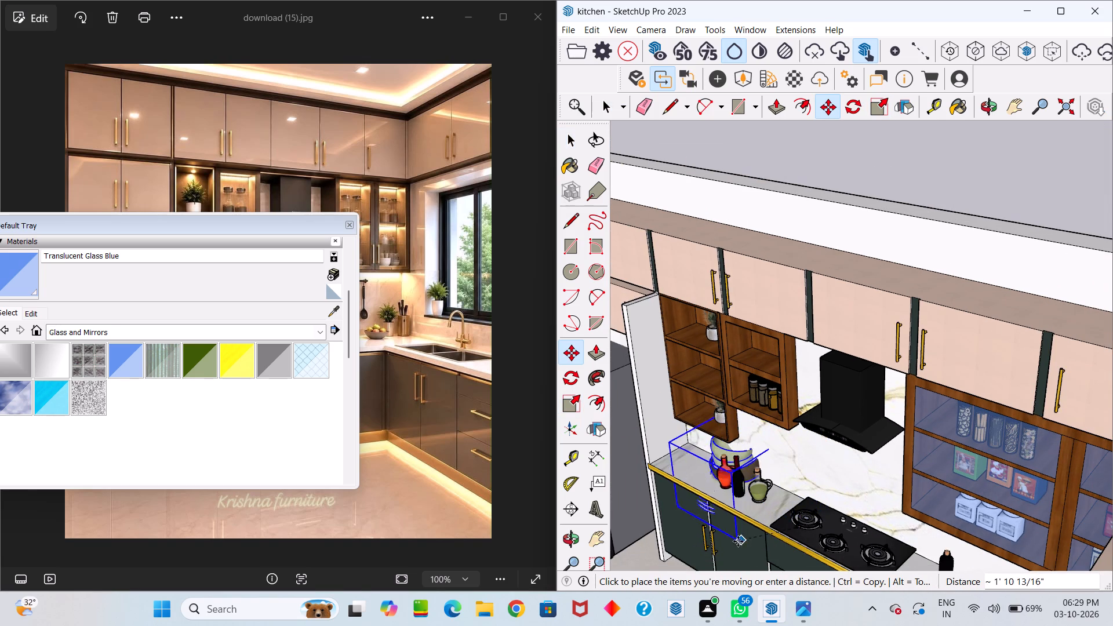
scroll(700, 535, down, 12)
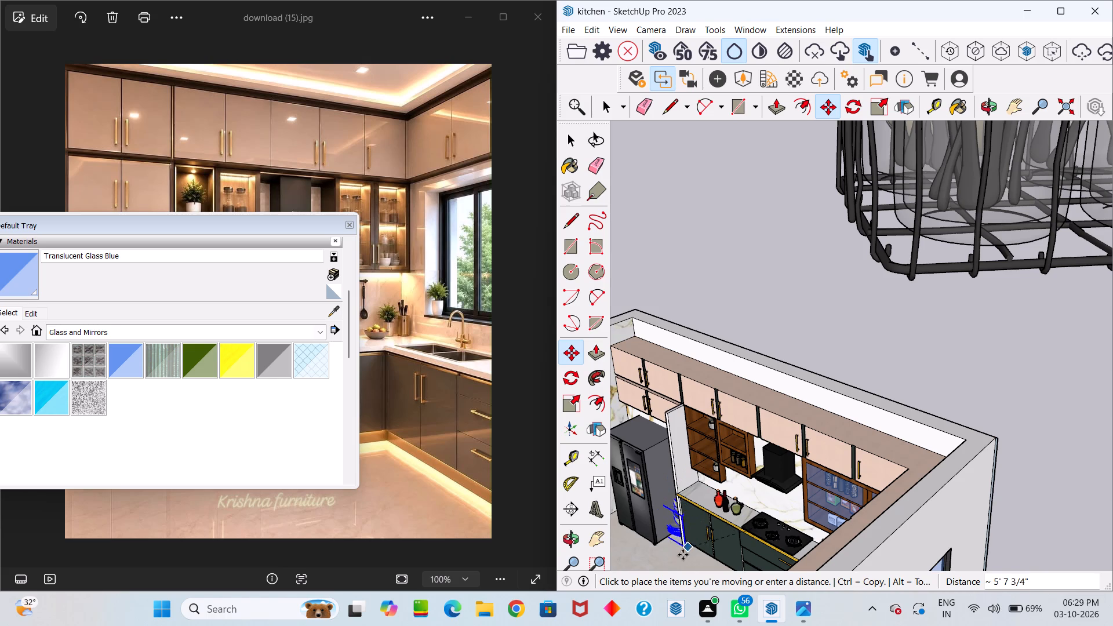
click(778, 316)
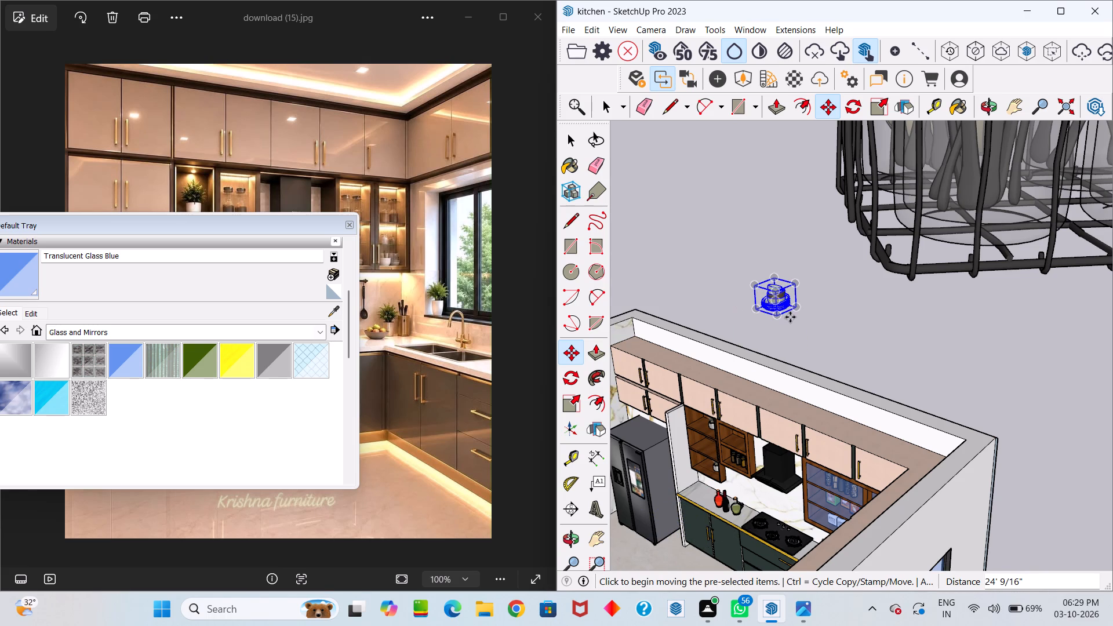
Scale the stack of plates and bowls down uniformly to a little under half its size.
key(s)
scroll(790, 317, up, 5)
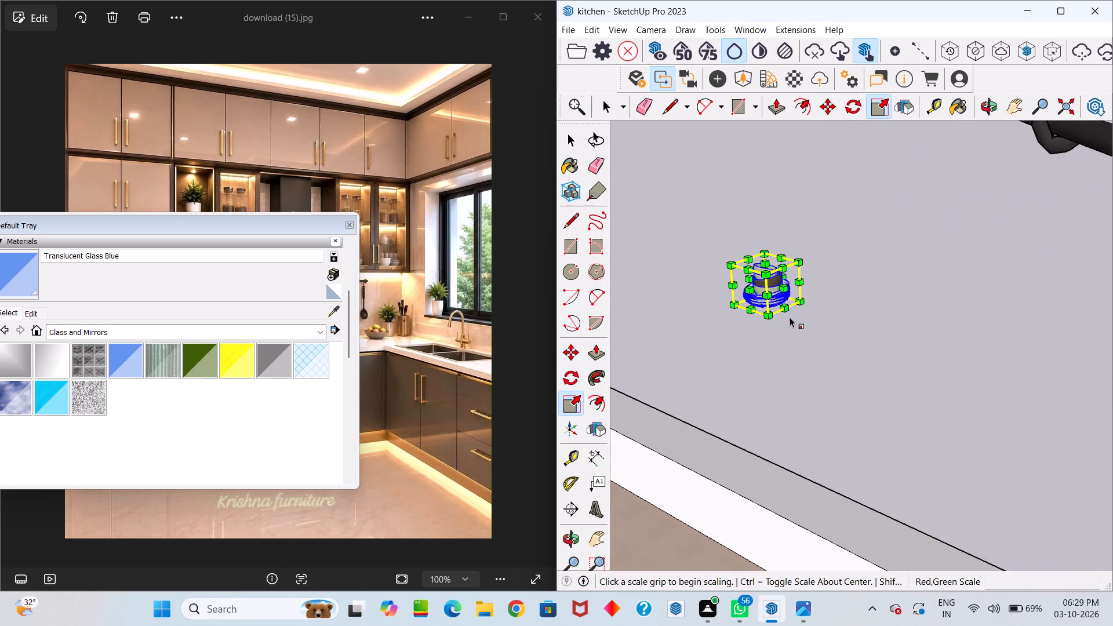
scroll(790, 317, up, 6)
drag(808, 292, 761, 274)
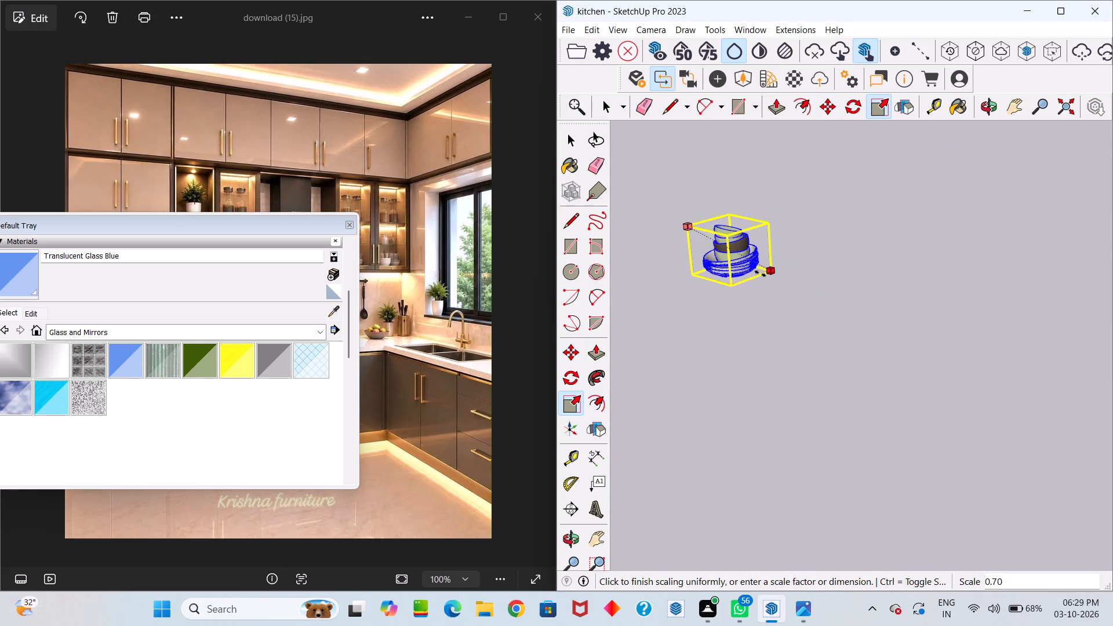
drag(761, 274, 740, 252)
key(space)
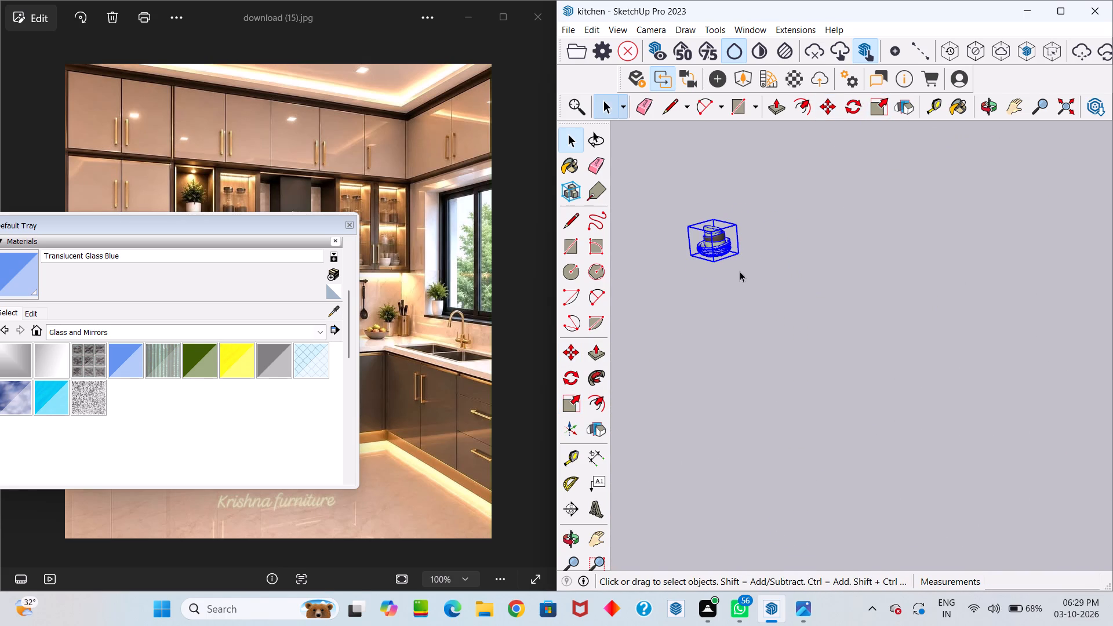
Move the stack of plates and bowls about 22' 1 1/4" onto the middle open shelf between the two potted plants.
key(m)
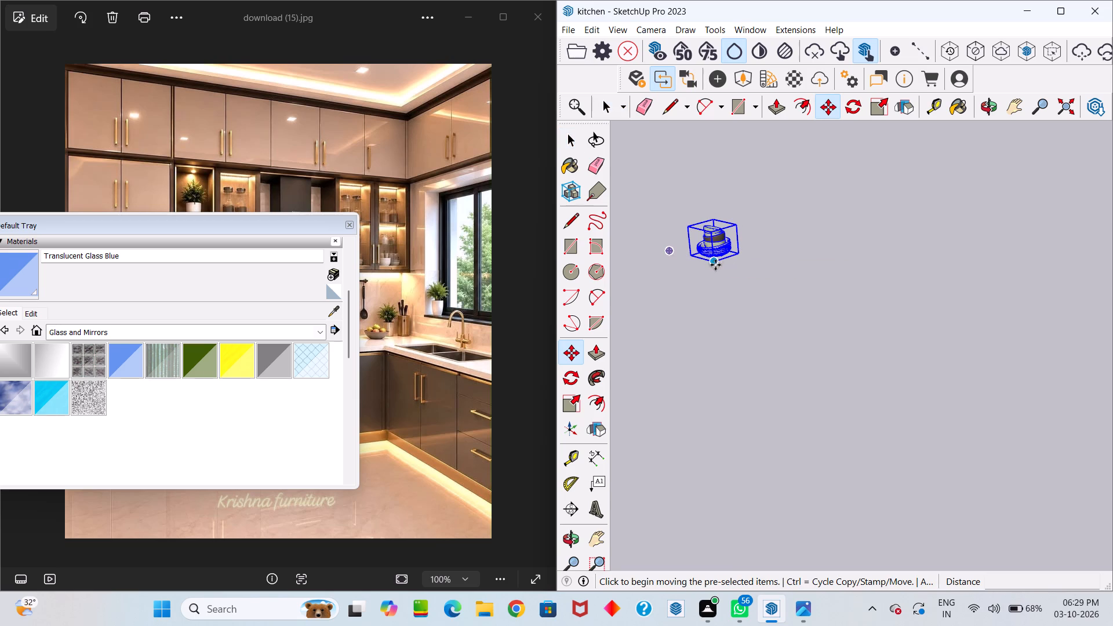
click(714, 263)
scroll(723, 271, down, 13)
scroll(699, 353, down, 4)
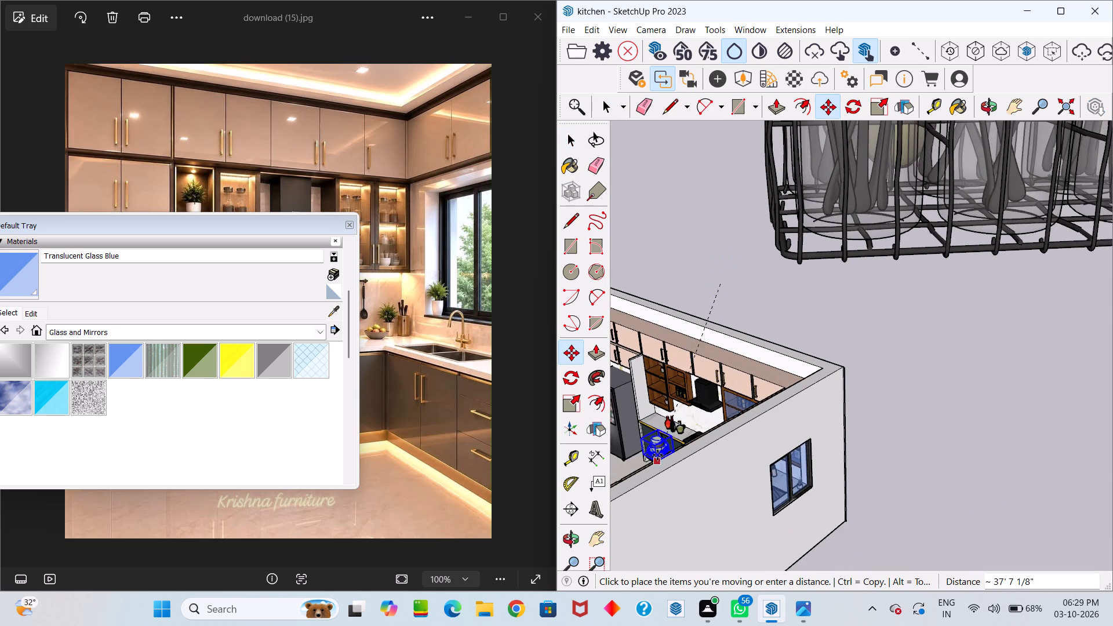
scroll(659, 446, up, 12)
middle_drag(661, 395, 899, 345)
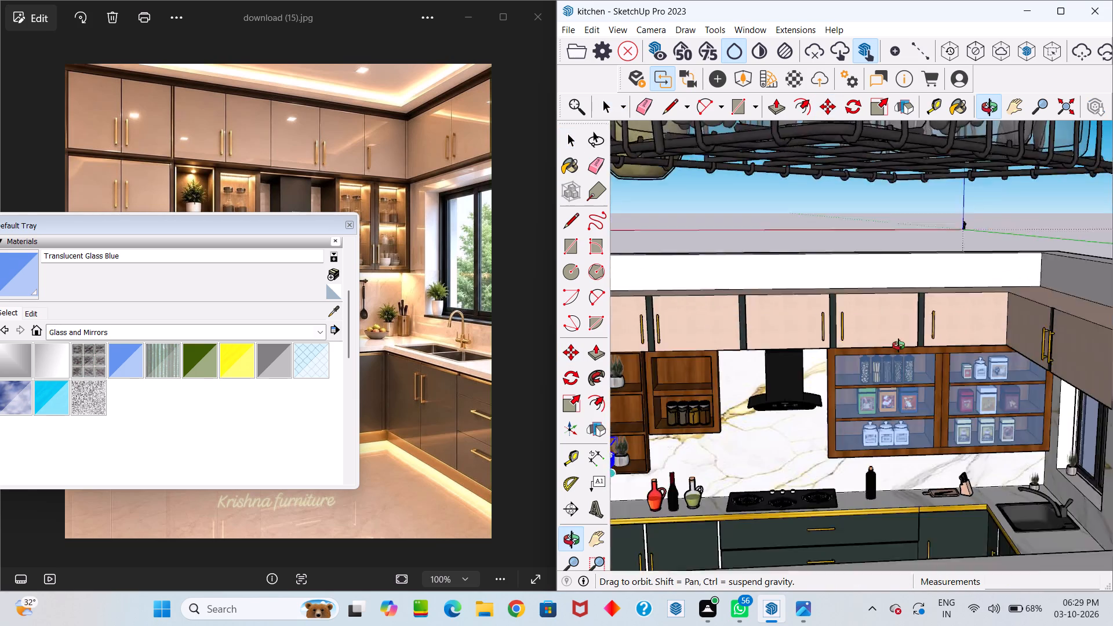
middle_drag(899, 345, 918, 355)
scroll(914, 366, down, 10)
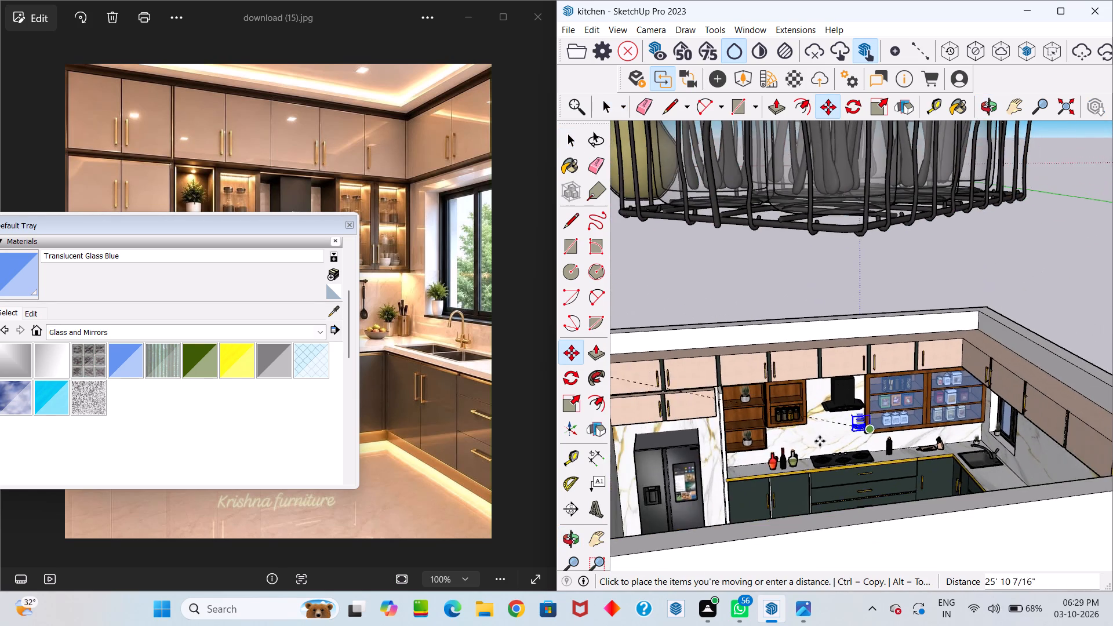
scroll(793, 448, up, 5)
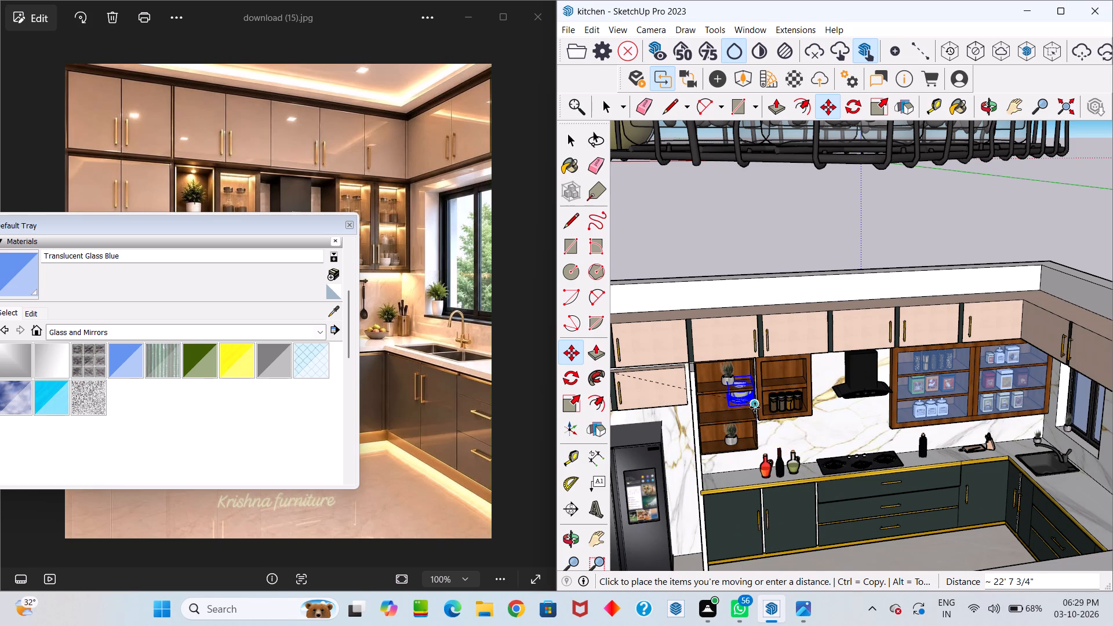
scroll(752, 407, up, 10)
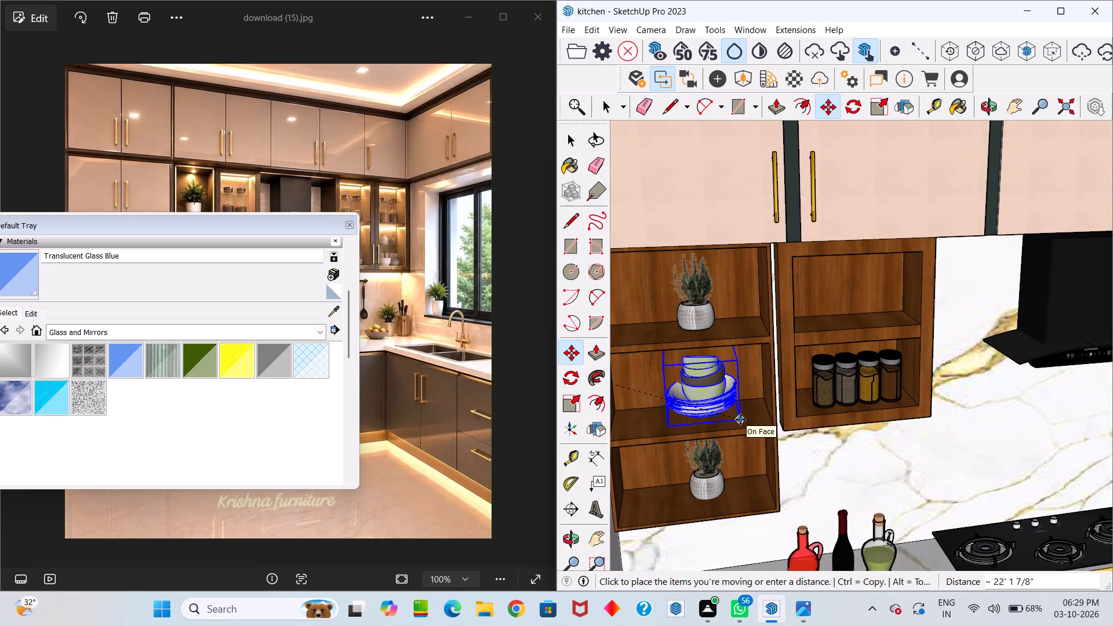
click(732, 421)
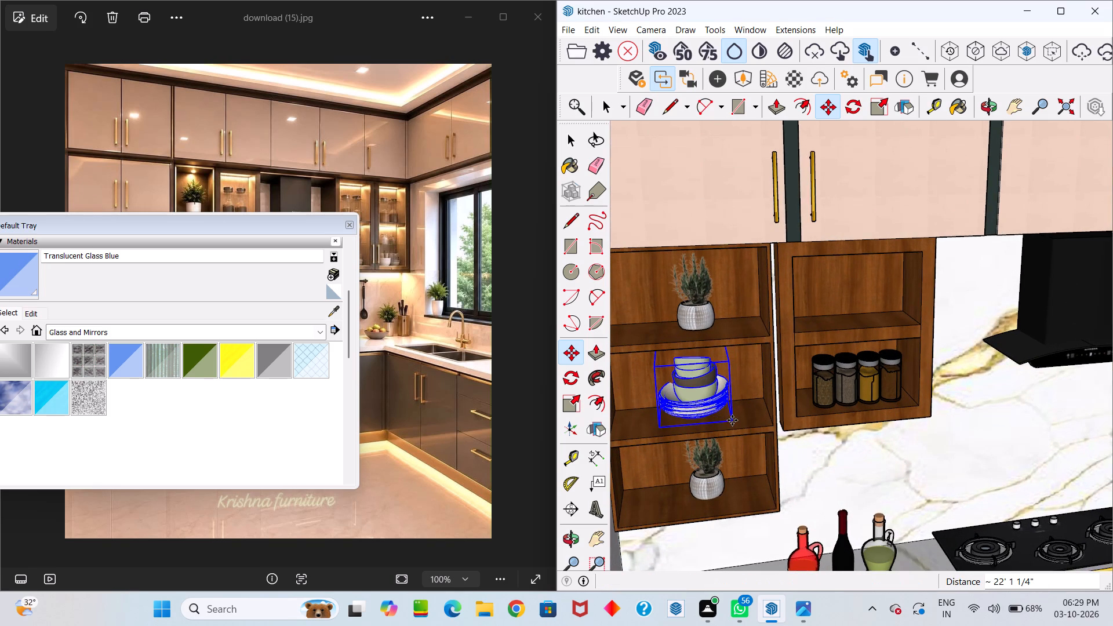
middle_drag(732, 420, 725, 365)
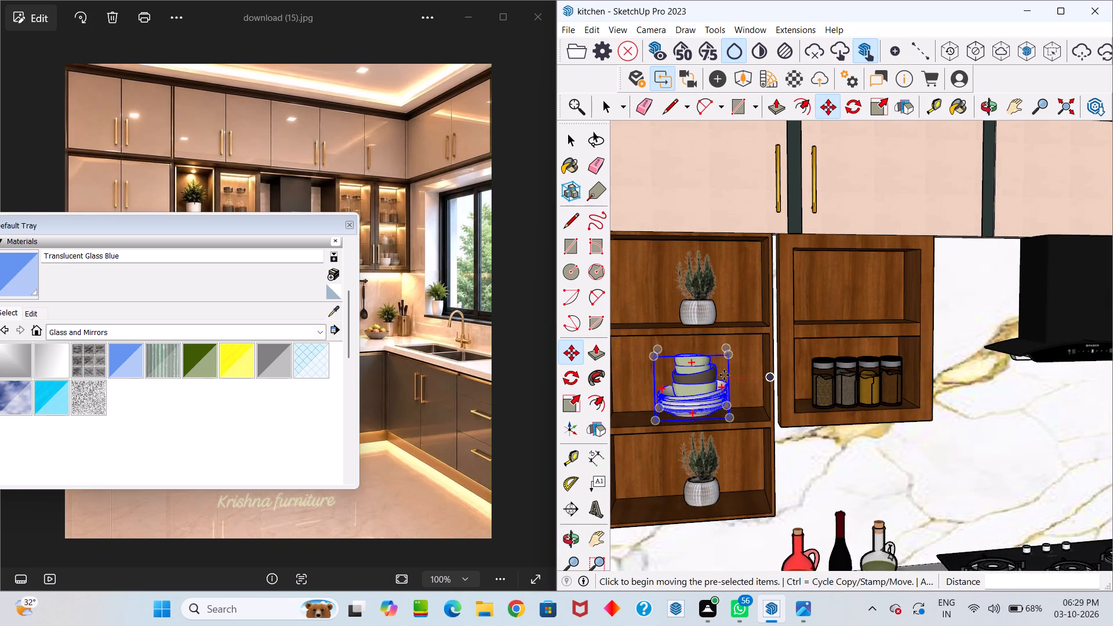
key(space)
scroll(721, 370, down, 2)
middle_drag(721, 398, 697, 472)
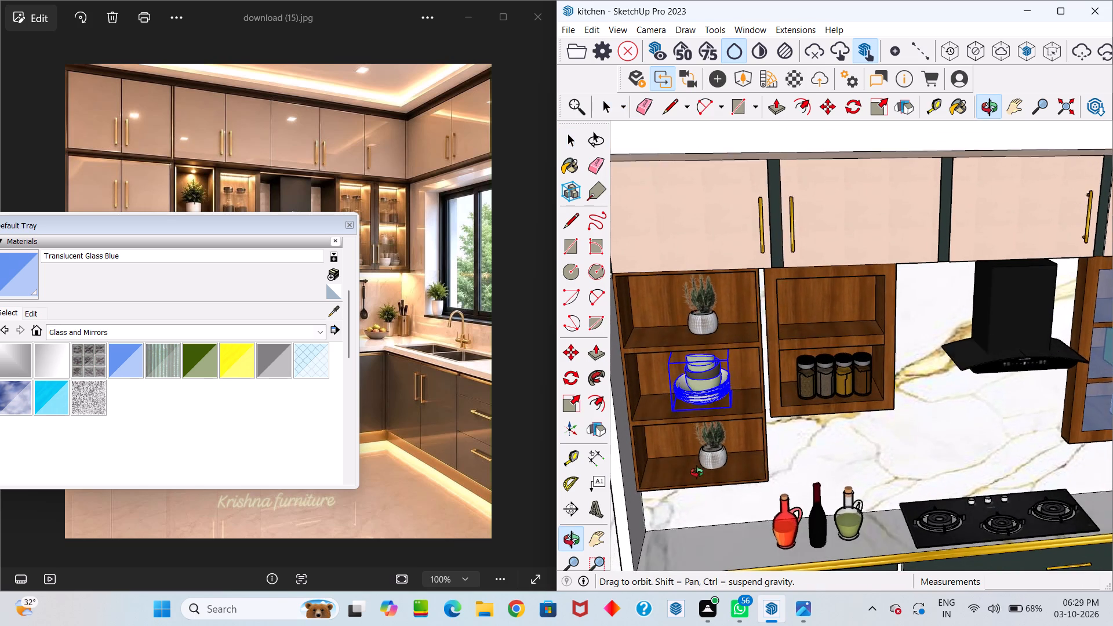
middle_drag(697, 472, 687, 484)
key(space)
click(732, 212)
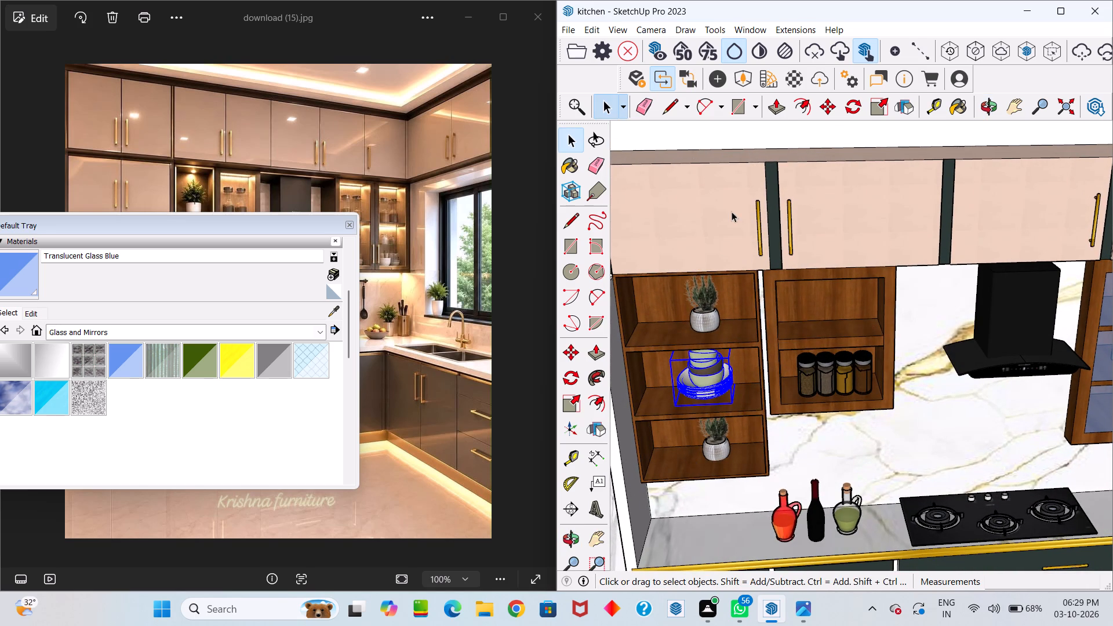
Move the plate stack about 2' 3 3/8" into the compartment above the spice jars and nudge it about 2 1/4" into place.
scroll(725, 253, down, 4)
middle_drag(725, 358, 735, 253)
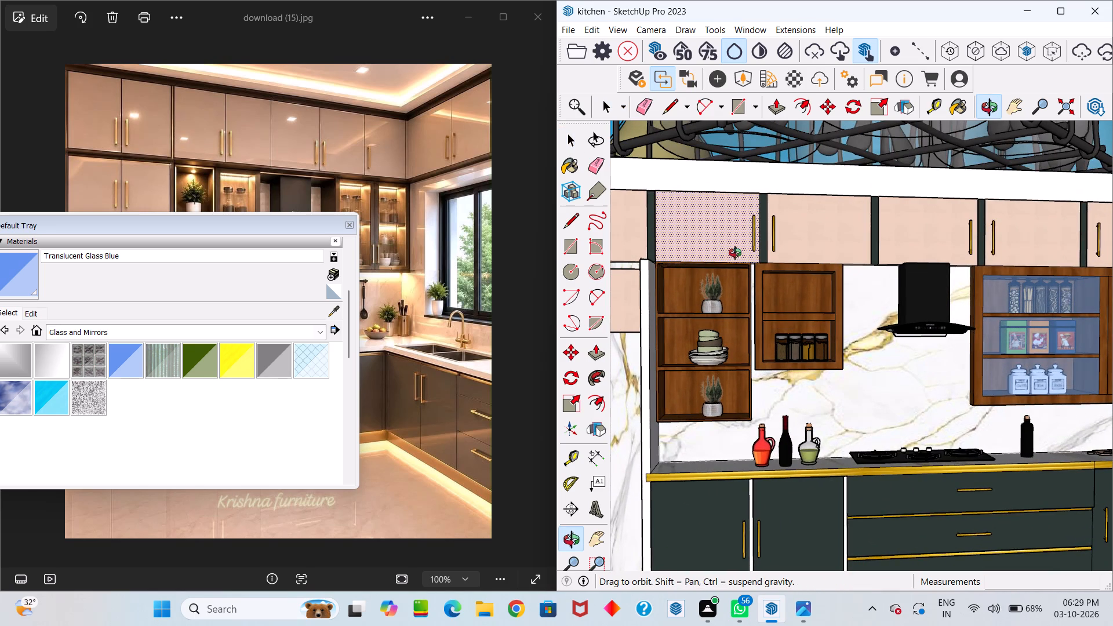
middle_drag(735, 253, 736, 258)
click(699, 355)
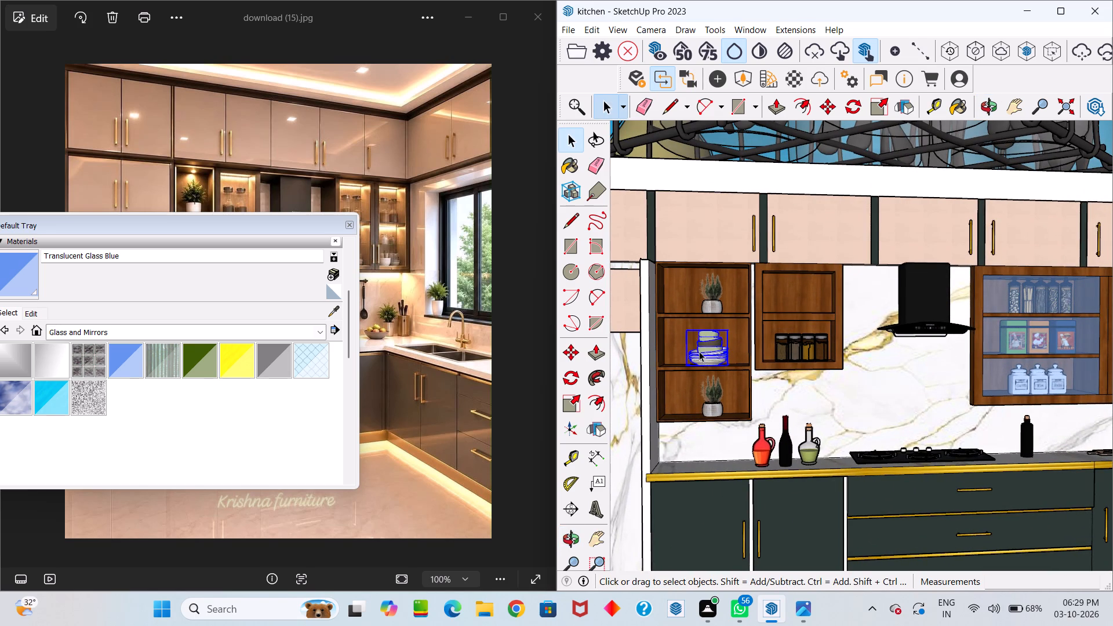
key(m)
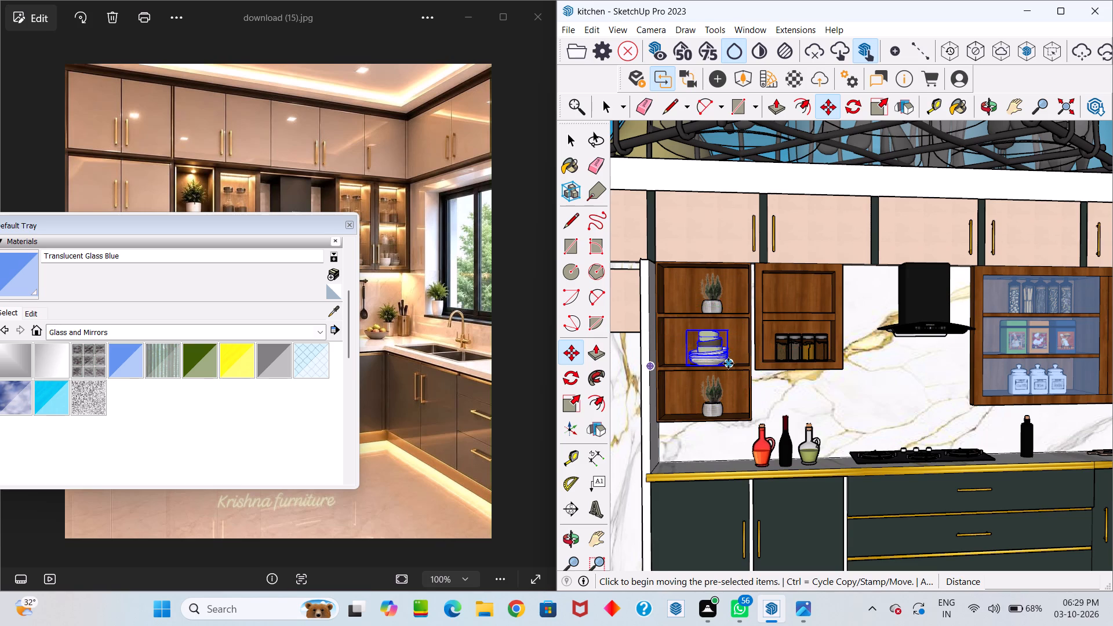
click(724, 364)
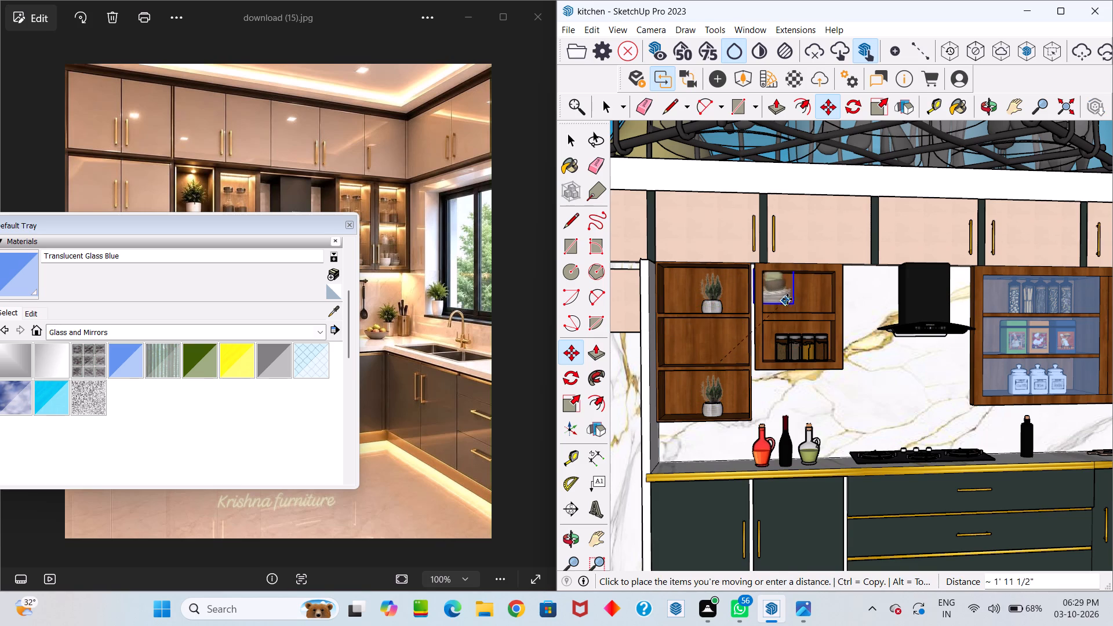
middle_drag(808, 307, 812, 407)
scroll(808, 327, up, 9)
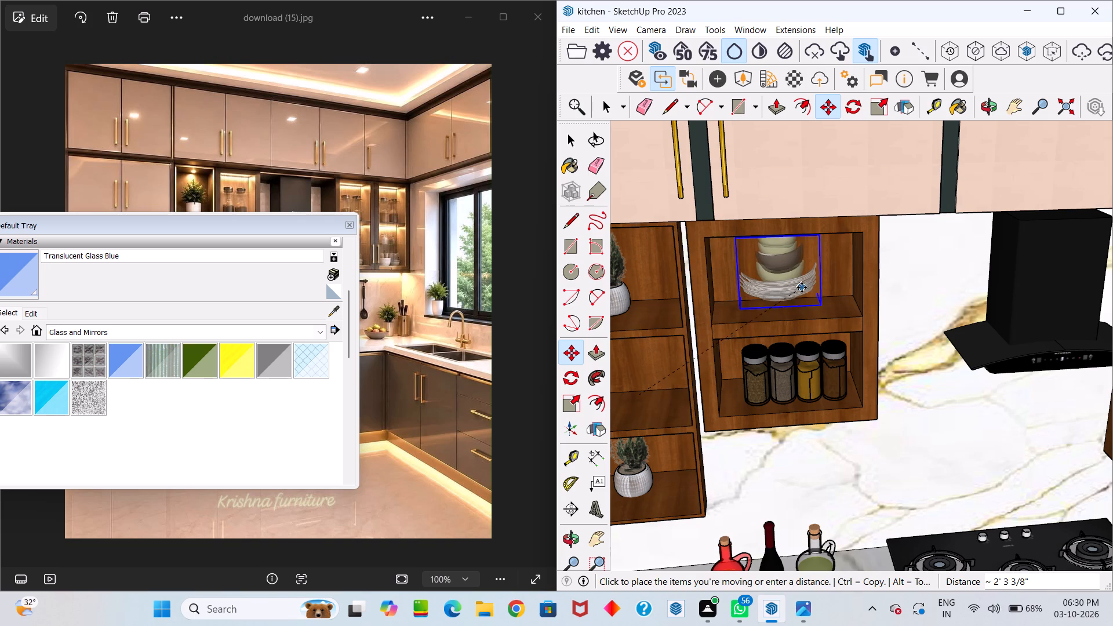
click(802, 287)
scroll(820, 314, up, 4)
click(819, 308)
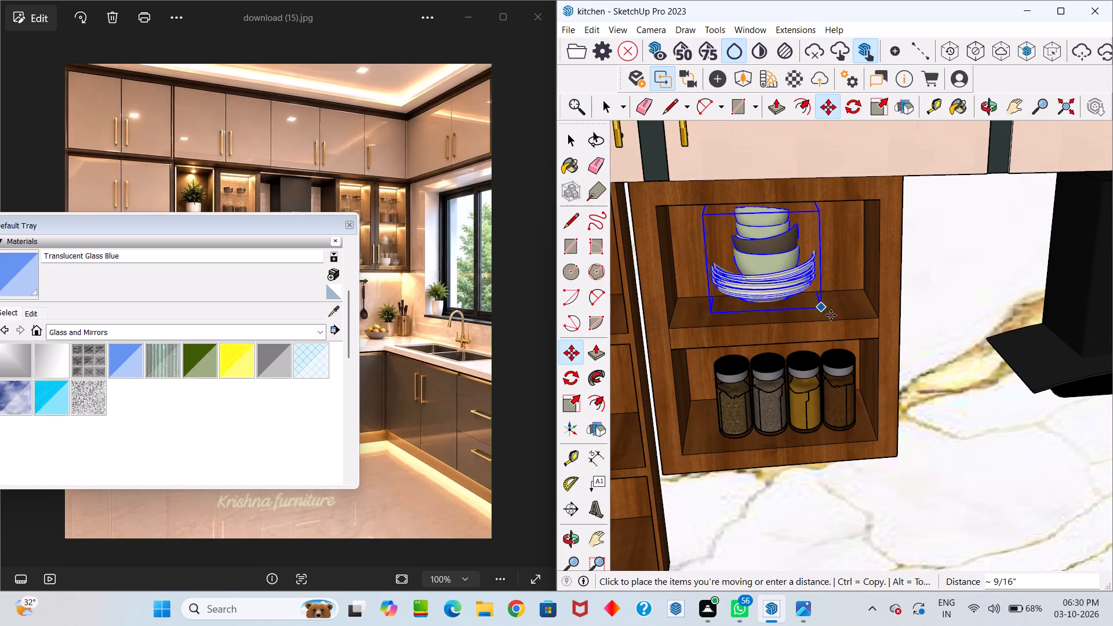
click(835, 314)
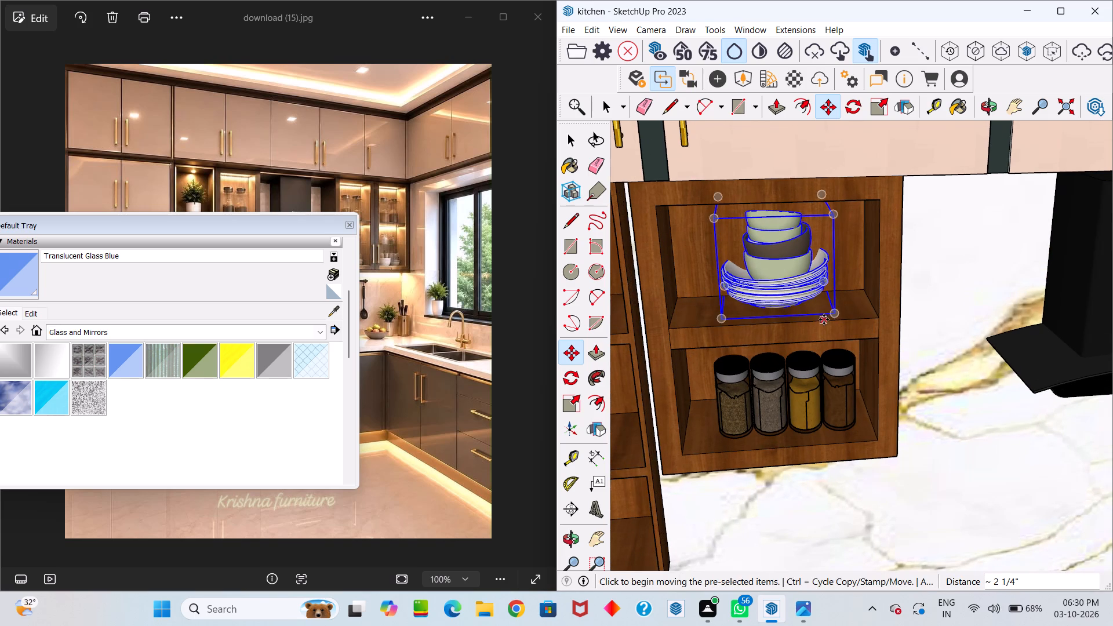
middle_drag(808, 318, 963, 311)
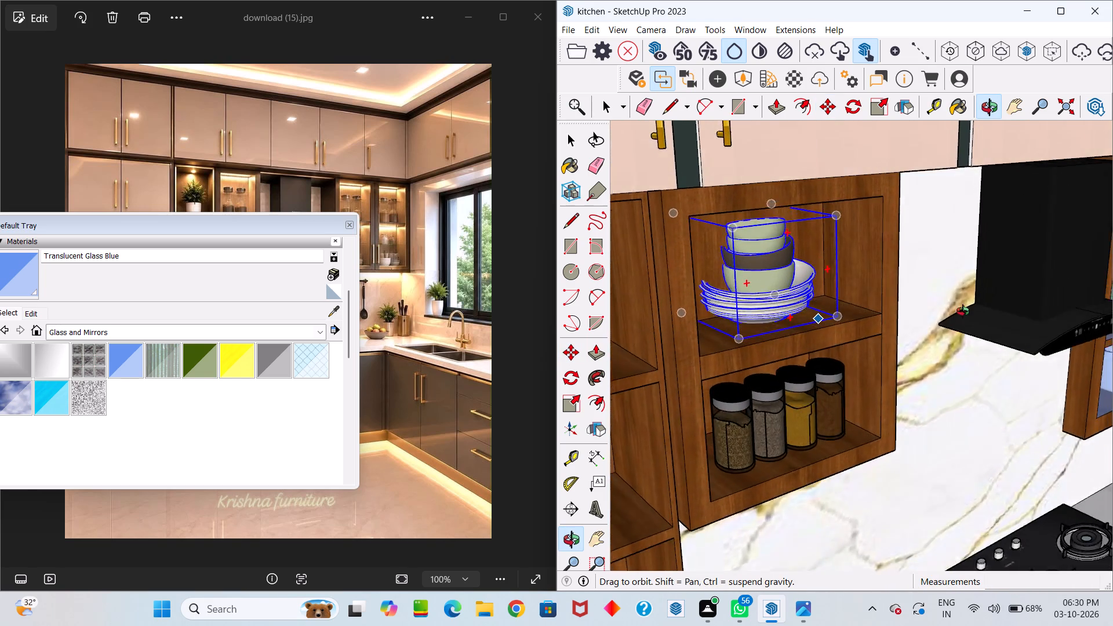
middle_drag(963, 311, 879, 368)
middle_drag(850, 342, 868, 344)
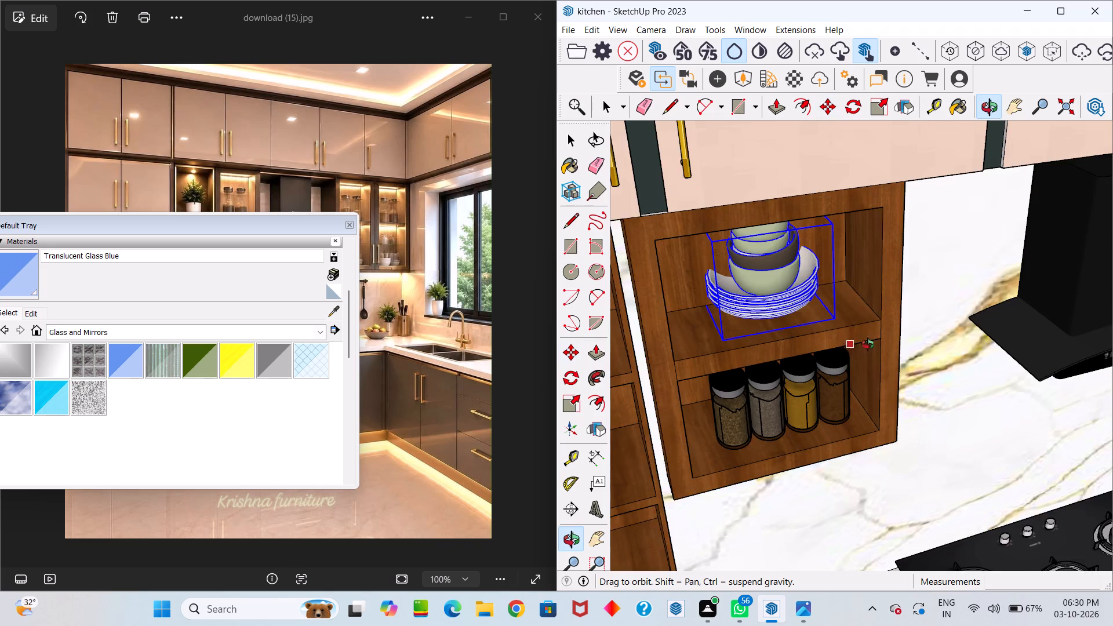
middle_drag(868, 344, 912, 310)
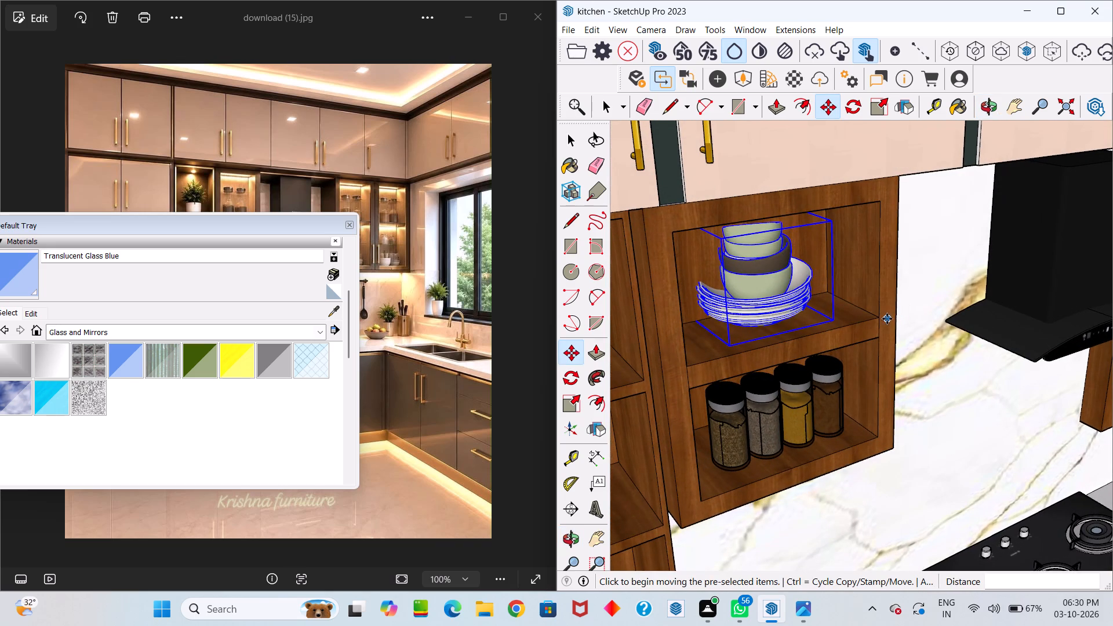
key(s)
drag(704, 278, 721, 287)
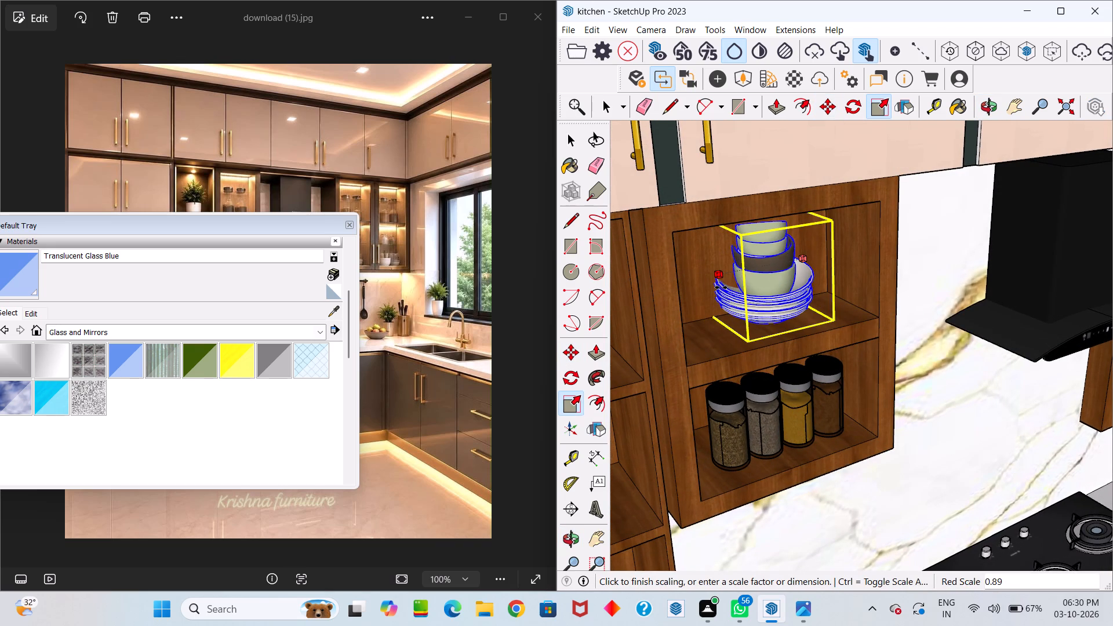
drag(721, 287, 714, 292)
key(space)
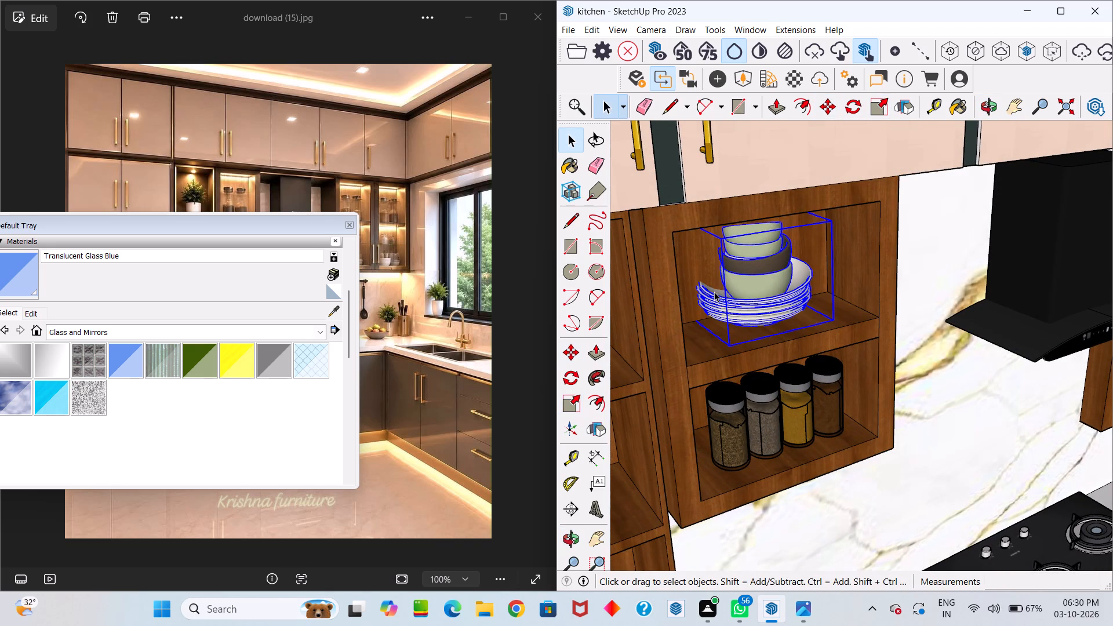
Stretch the stack of plates and bowls along the green axis to about 1.17 times its depth.
key(s)
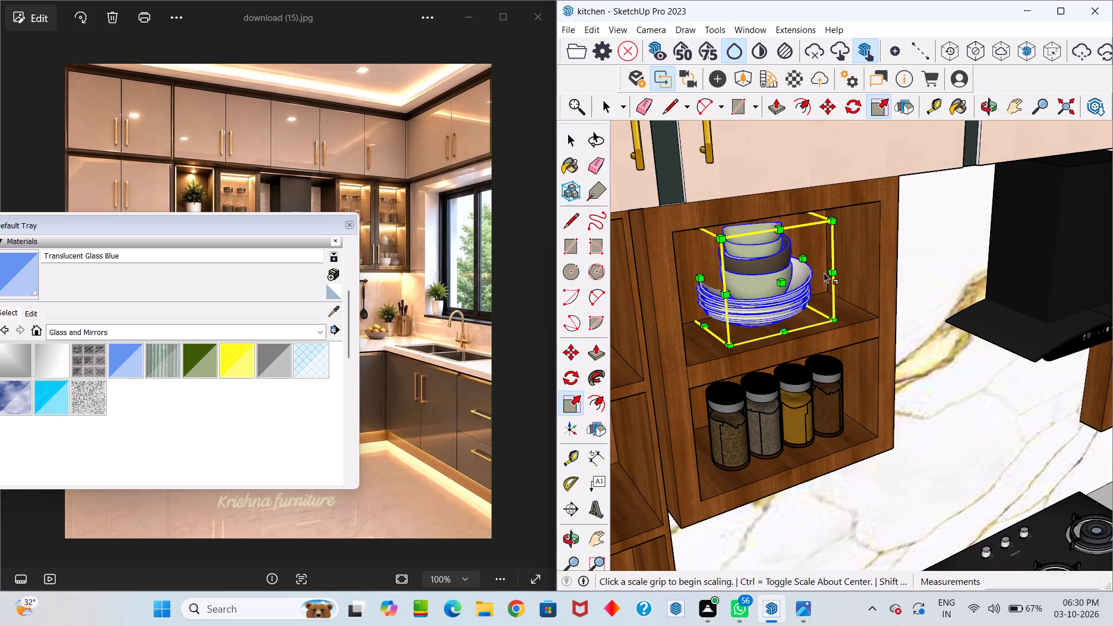
click(780, 333)
click(790, 347)
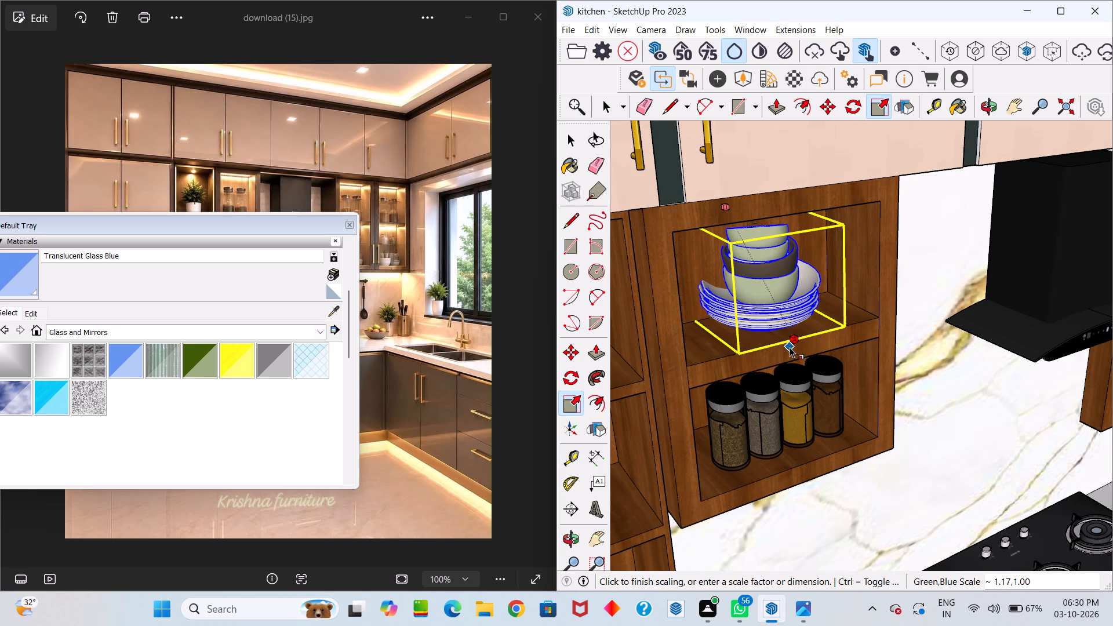
key(space)
Narrow the plate and bowl stack slightly along the red axis, to a little over 0.9 of its width.
middle_drag(751, 308, 850, 318)
scroll(693, 355, up, 5)
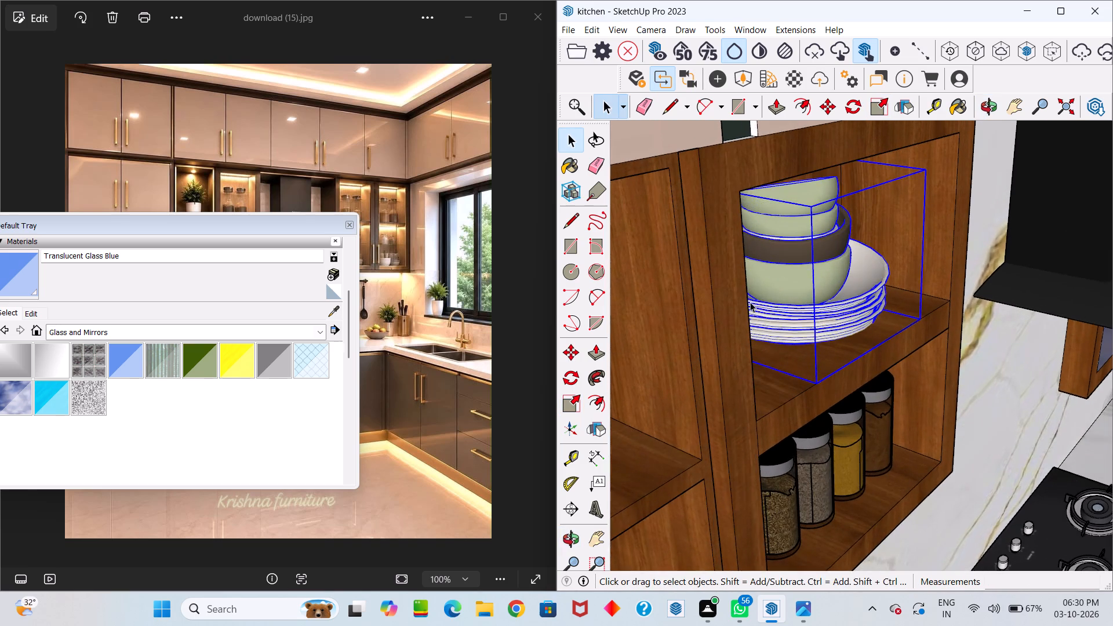
scroll(750, 302, up, 5)
middle_drag(753, 301, 693, 322)
click(693, 317)
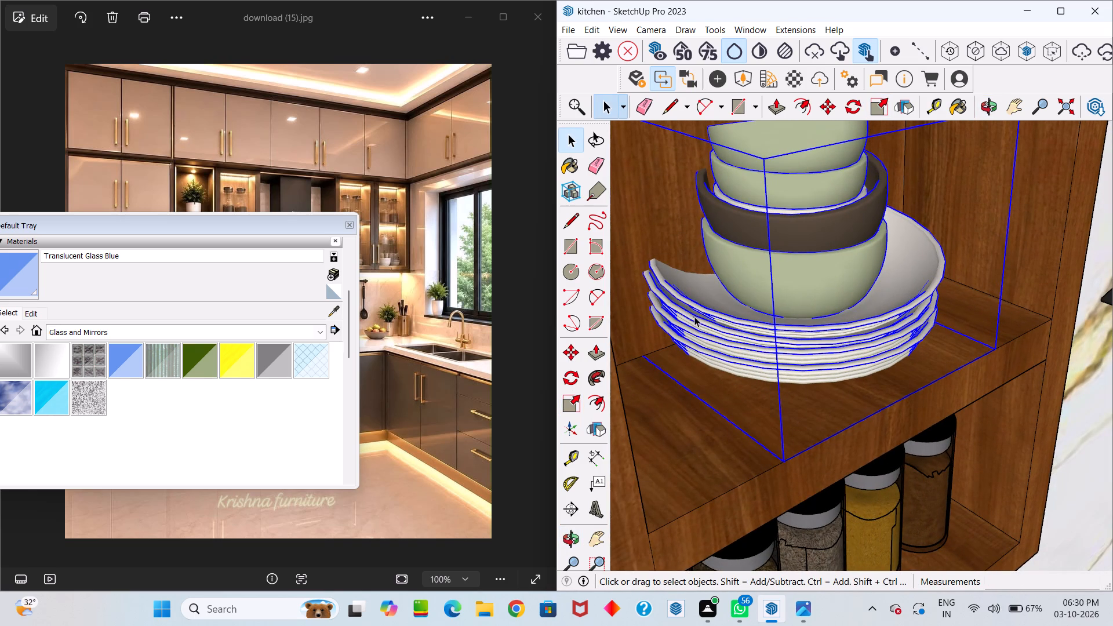
key(s)
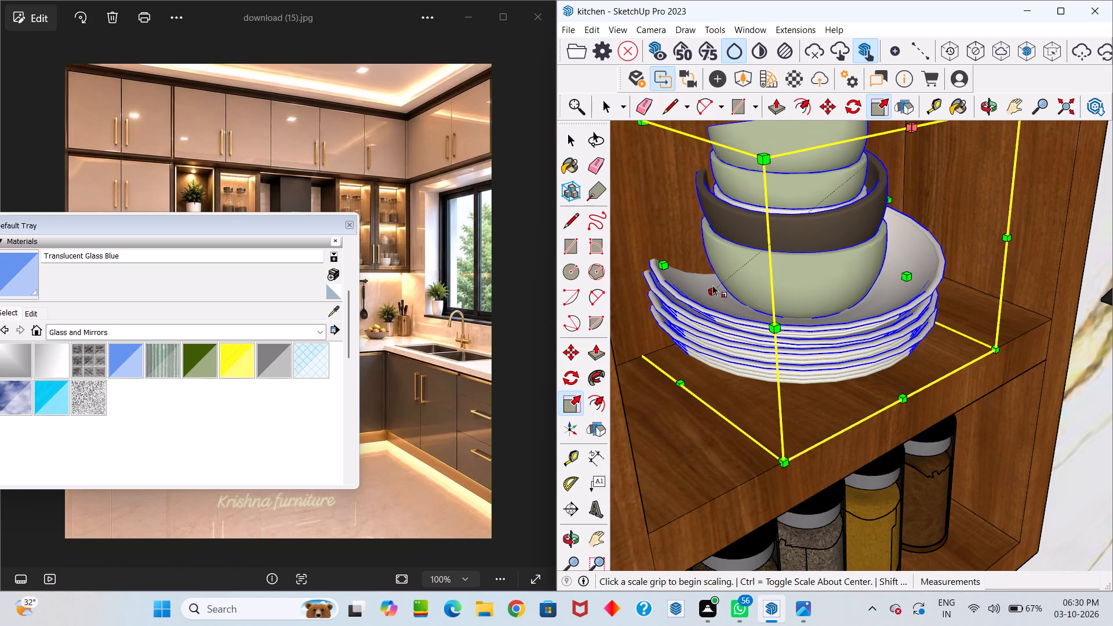
drag(667, 268, 694, 277)
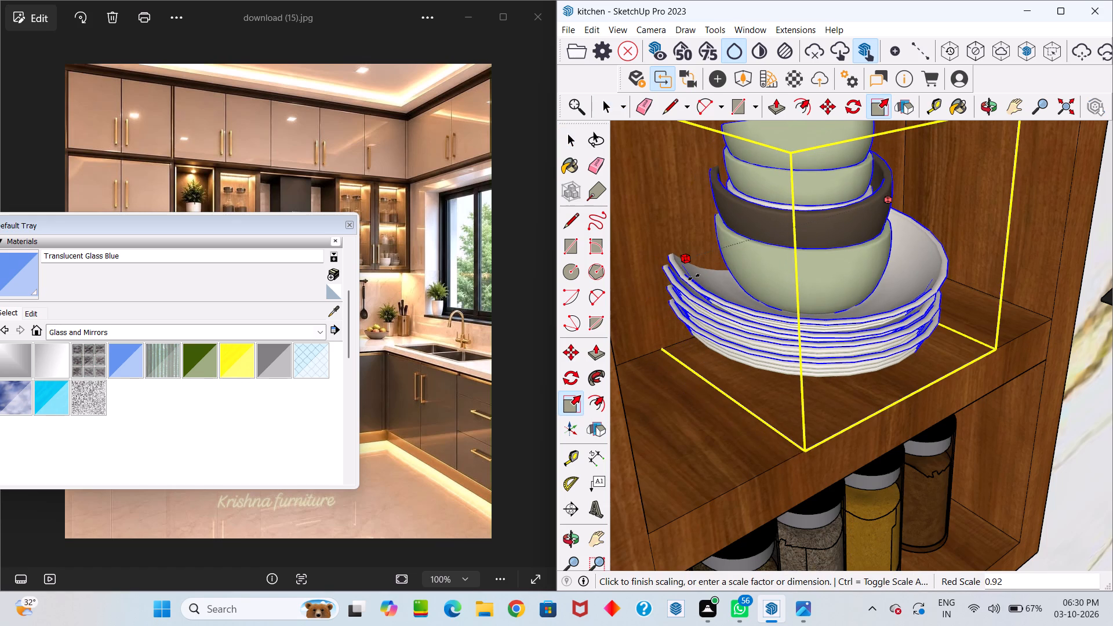
drag(694, 277, 679, 282)
key(space)
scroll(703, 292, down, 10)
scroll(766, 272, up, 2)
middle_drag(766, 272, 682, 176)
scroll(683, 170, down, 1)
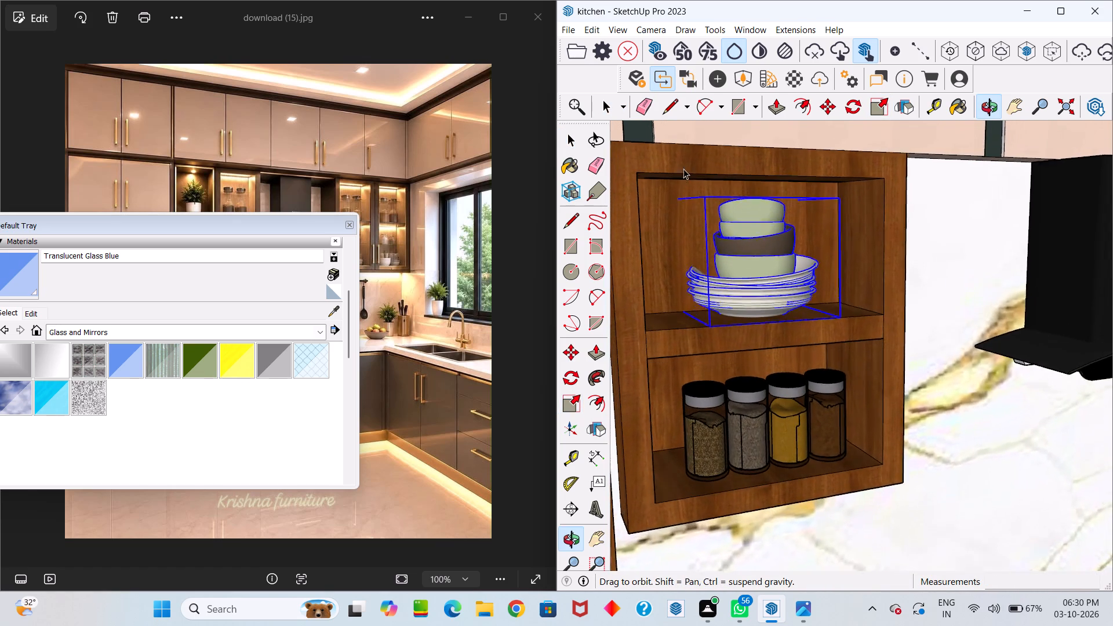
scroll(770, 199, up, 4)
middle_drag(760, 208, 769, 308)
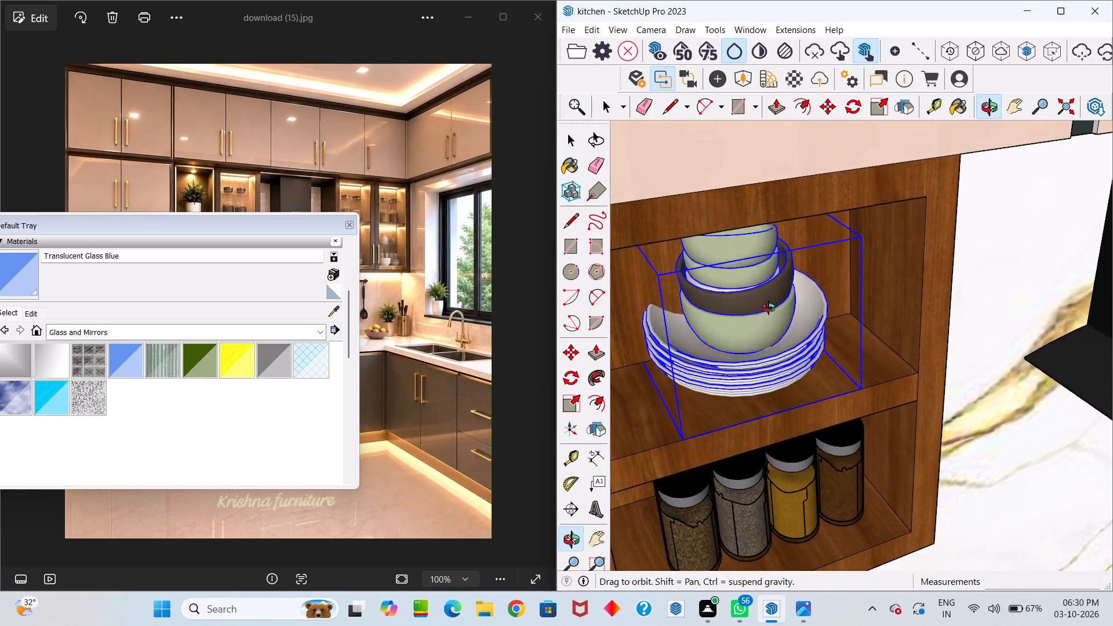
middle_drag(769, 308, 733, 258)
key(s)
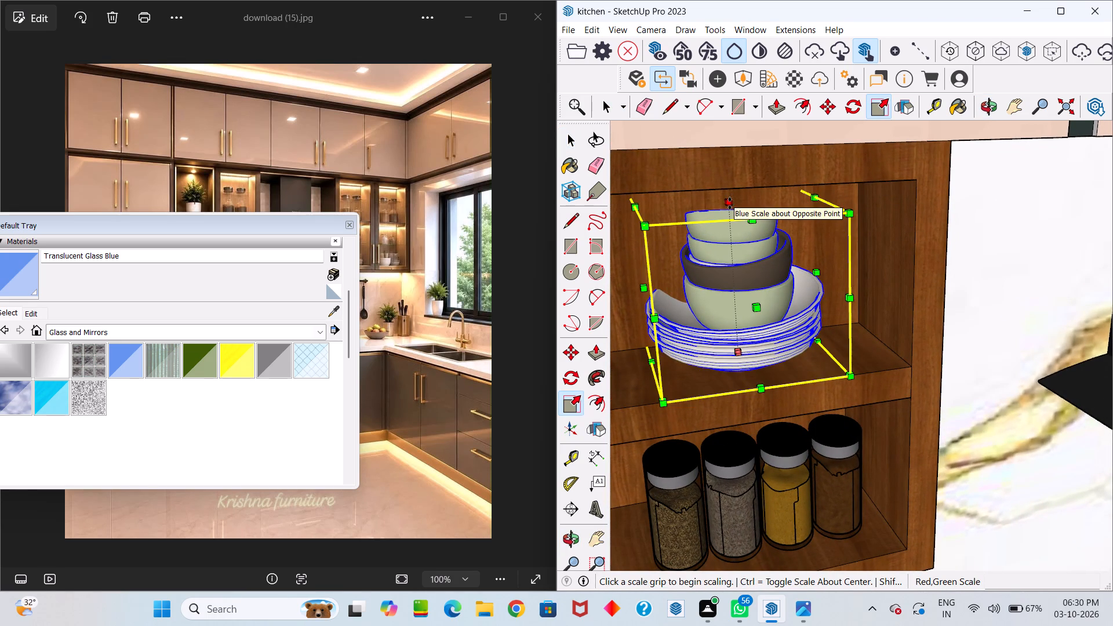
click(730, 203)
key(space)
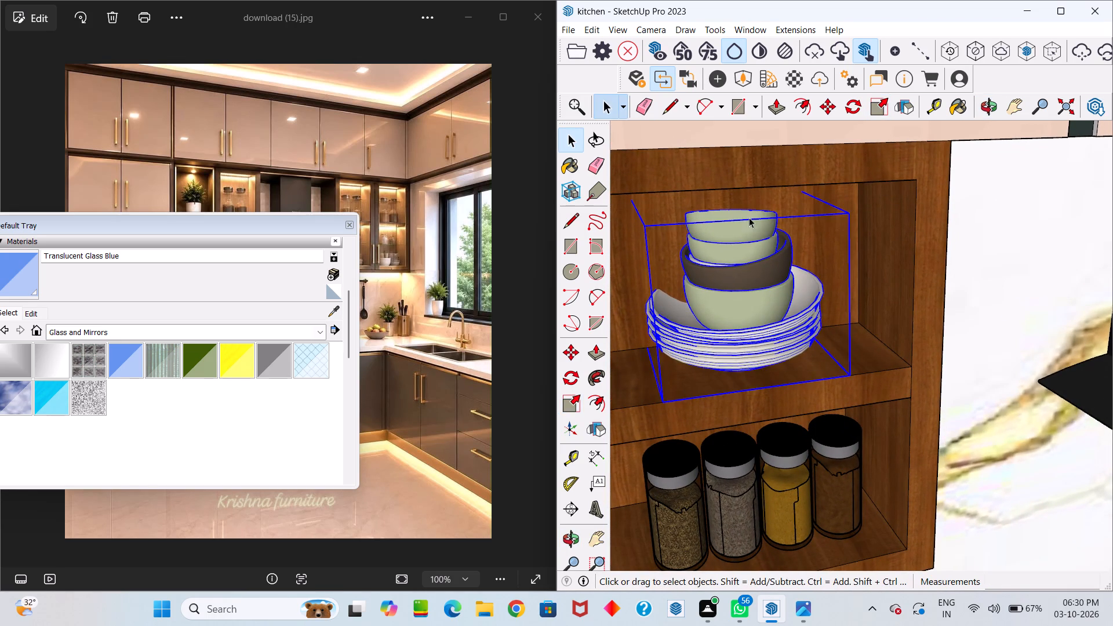
Move the plate and bowl stack about 2 5/16" down and toward the front of its compartment.
middle_drag(753, 219, 584, 264)
scroll(735, 308, up, 4)
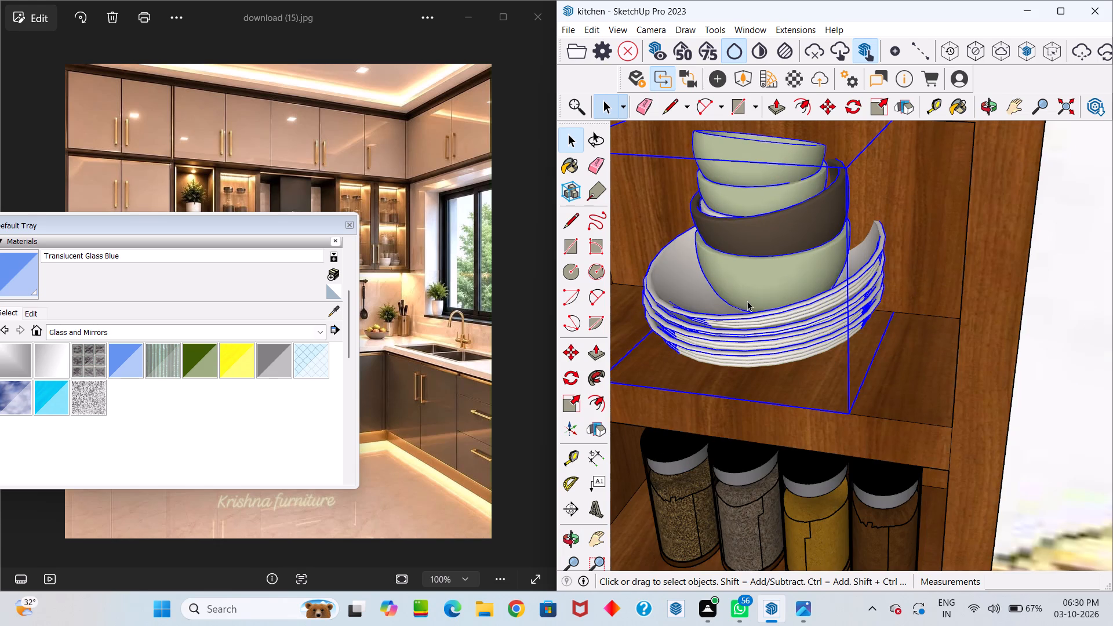
key(m)
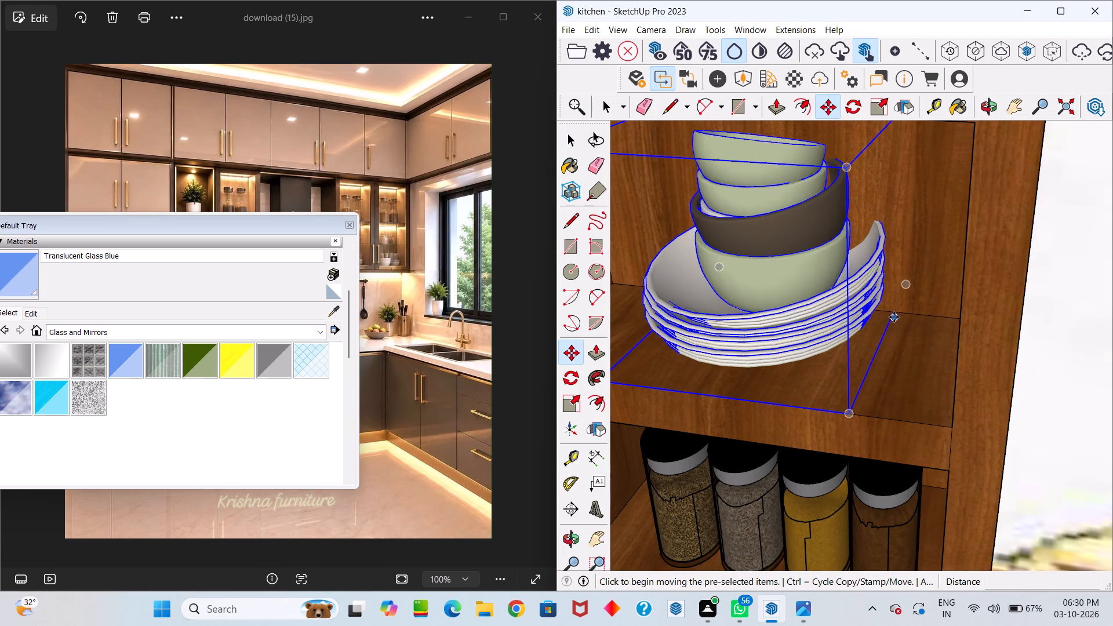
drag(894, 314, 889, 320)
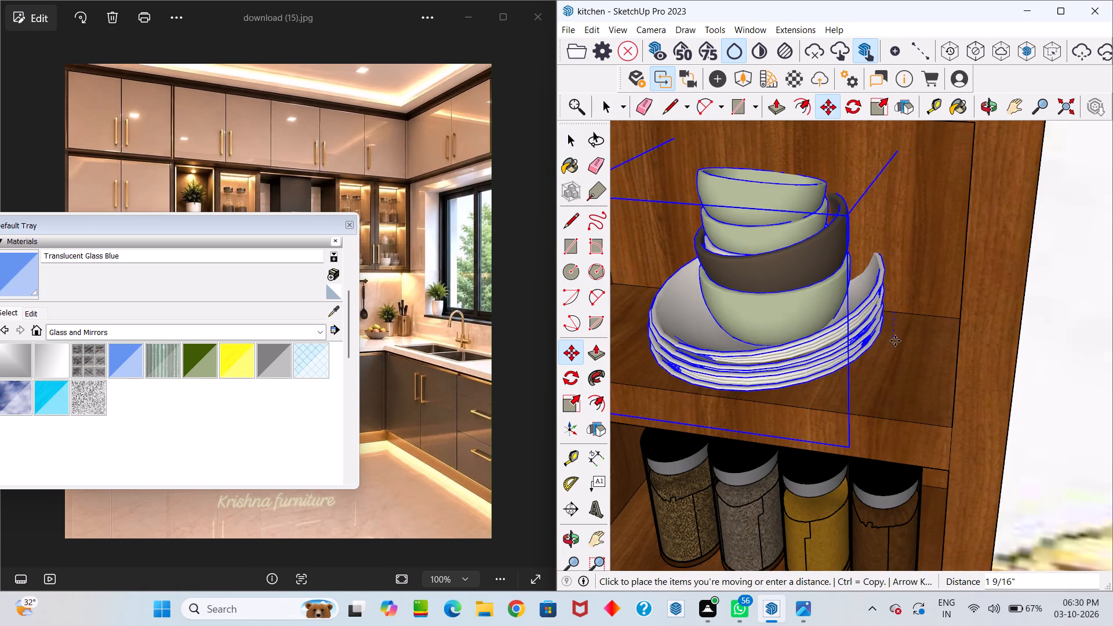
click(892, 337)
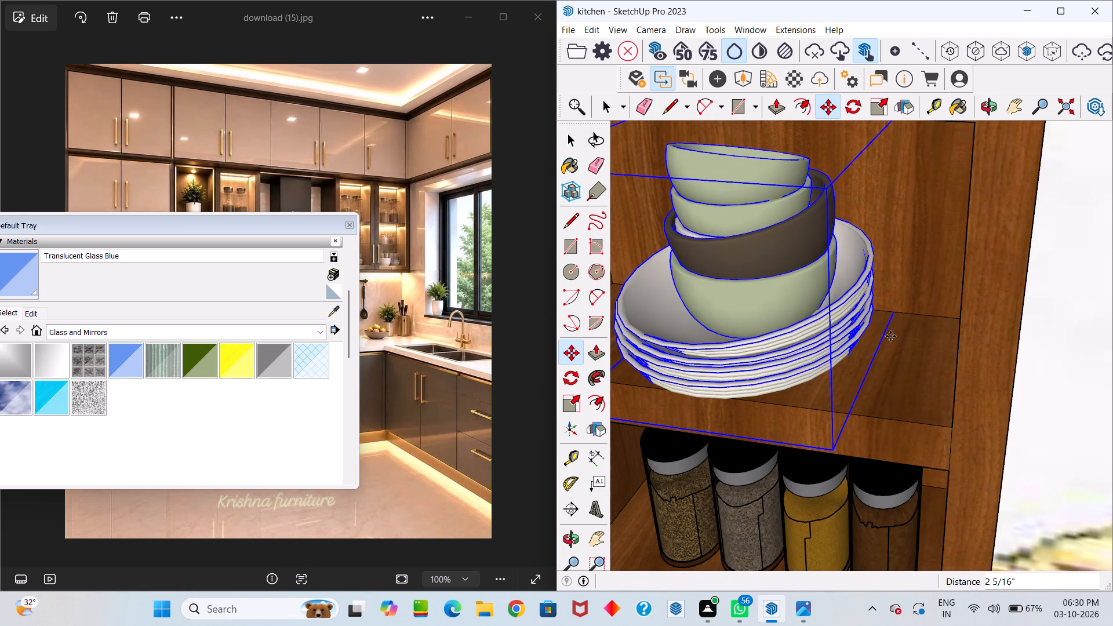
key(space)
Scale the plate and bowl stack down uniformly to about 0.85 of its size.
scroll(855, 342, down, 5)
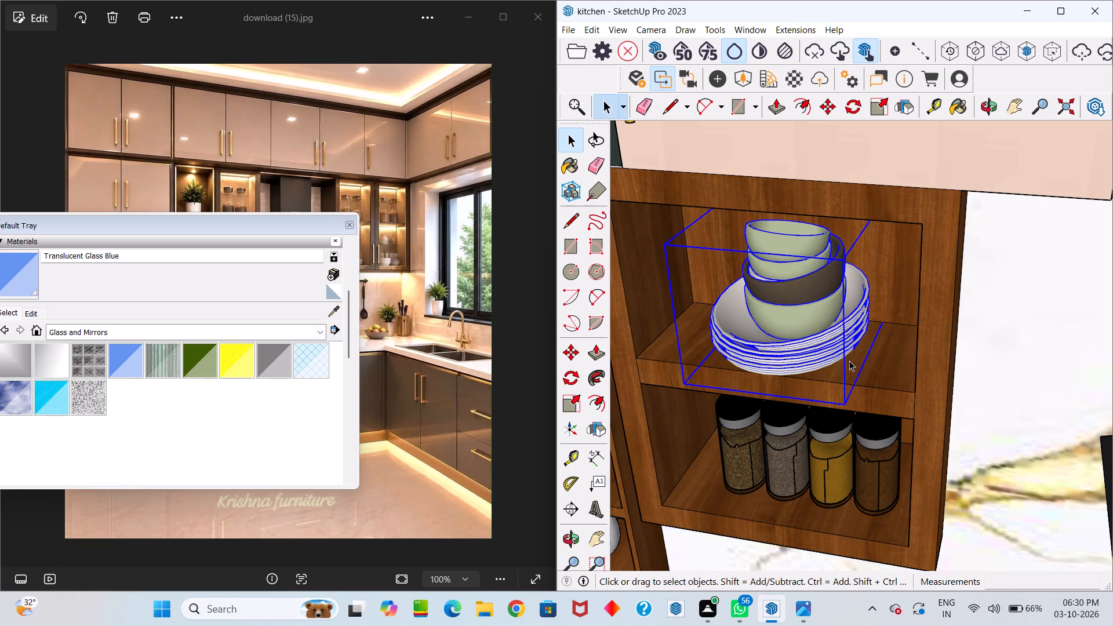
key(s)
drag(843, 401, 834, 383)
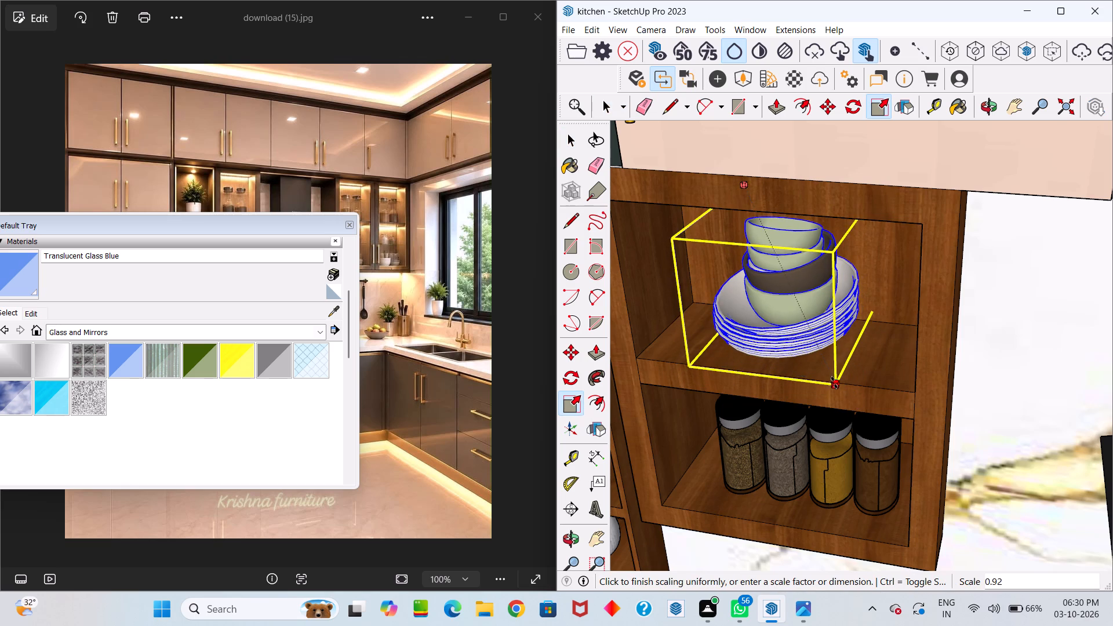
drag(834, 383, 825, 368)
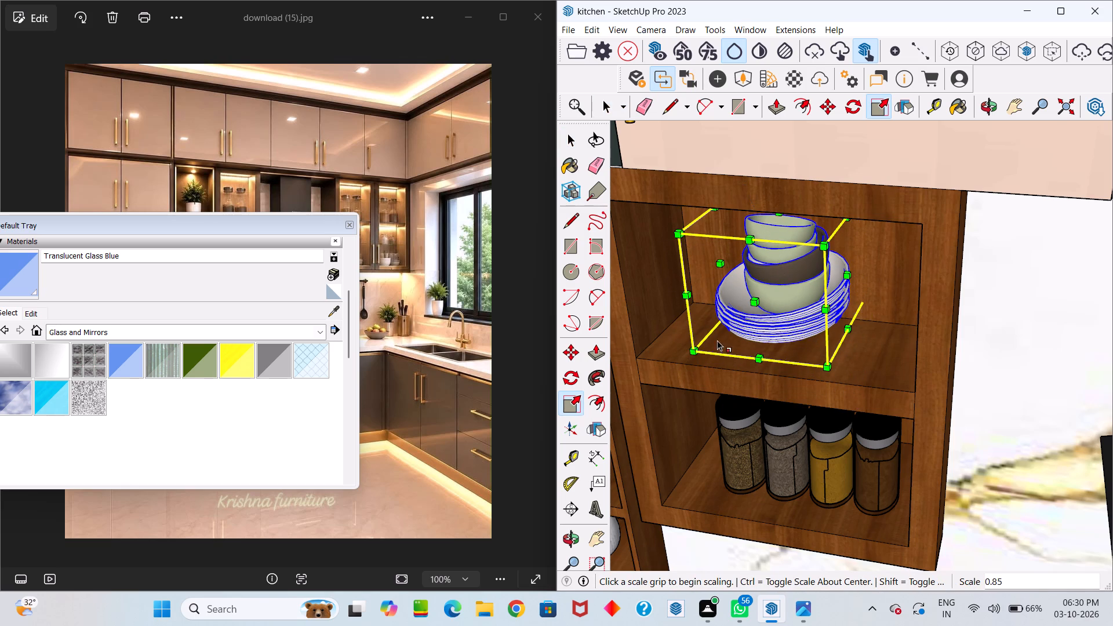
drag(682, 240, 696, 260)
key(space)
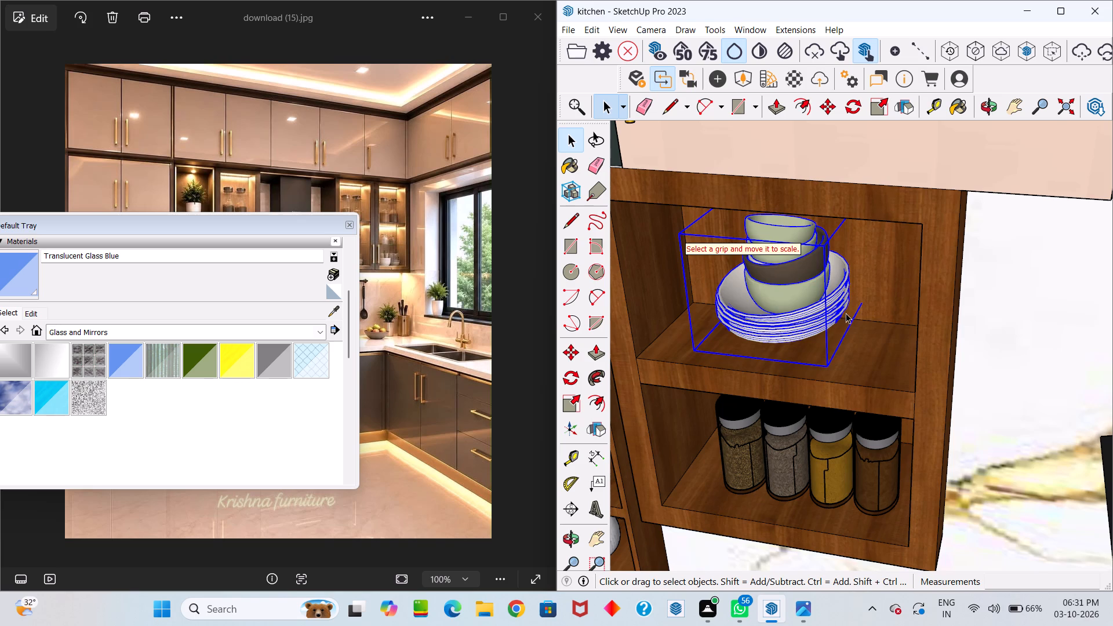
Move the plate and bowl stack about 1 9/16" sideways, away from the range hood side of the compartment.
key(m)
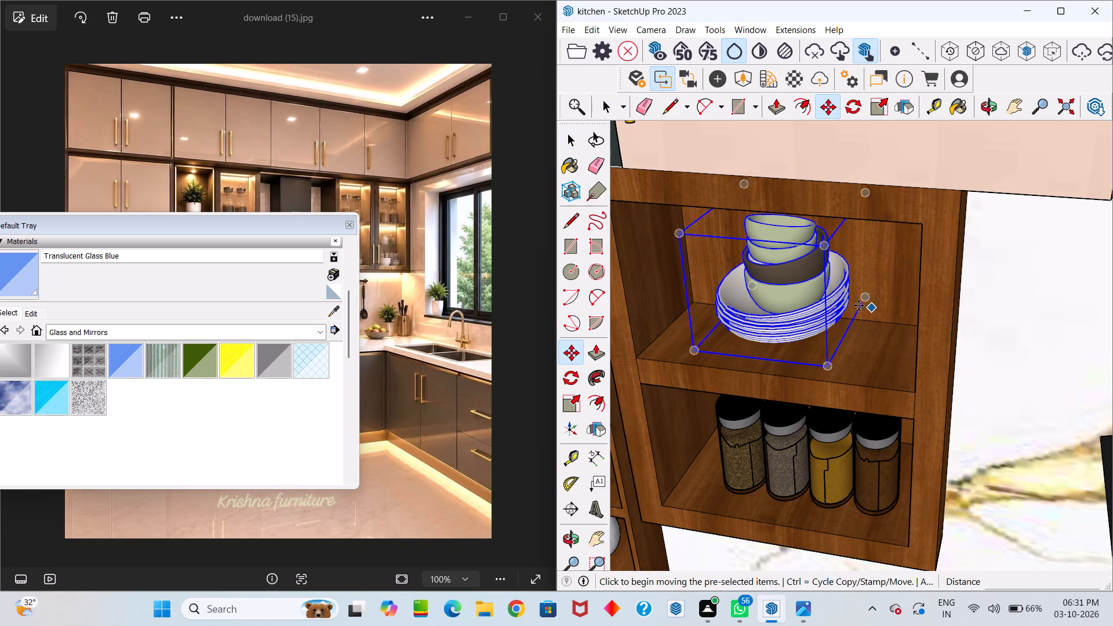
click(860, 303)
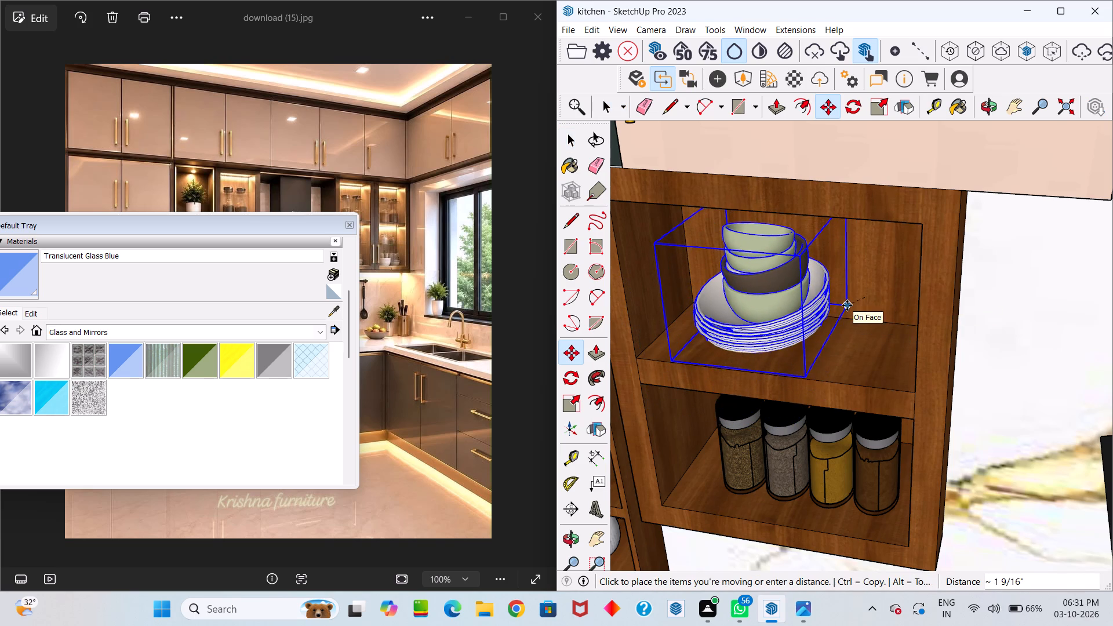
click(848, 312)
key(space)
Lower the plate and bowl stack about 1 3/8" toward the shelf board above the spice jars.
middle_drag(855, 332, 728, 311)
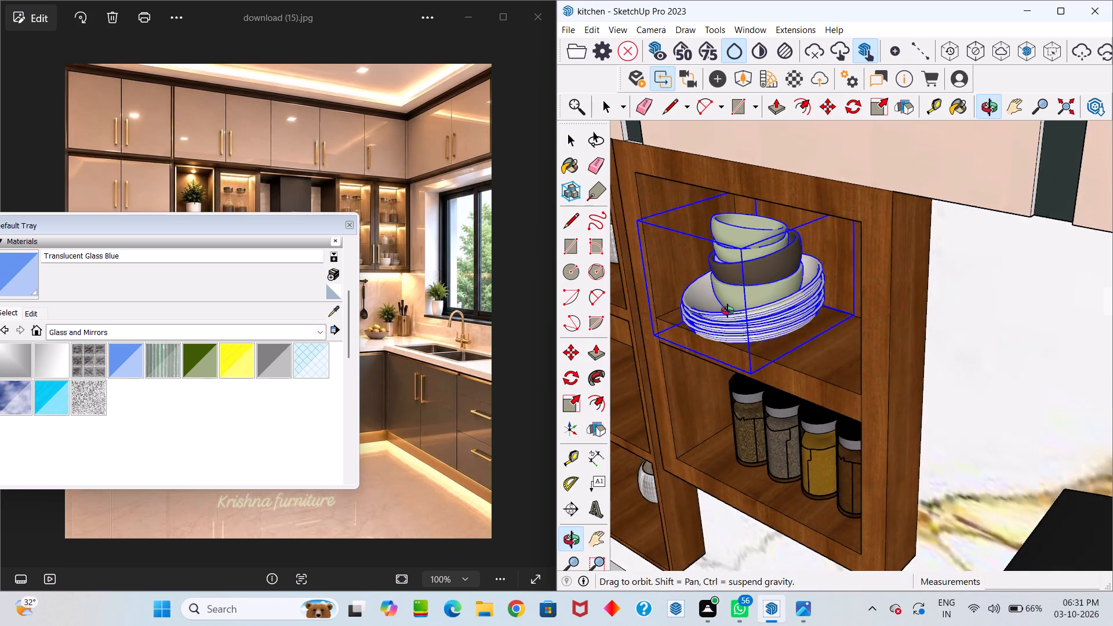
middle_drag(728, 311, 886, 220)
scroll(881, 289, up, 5)
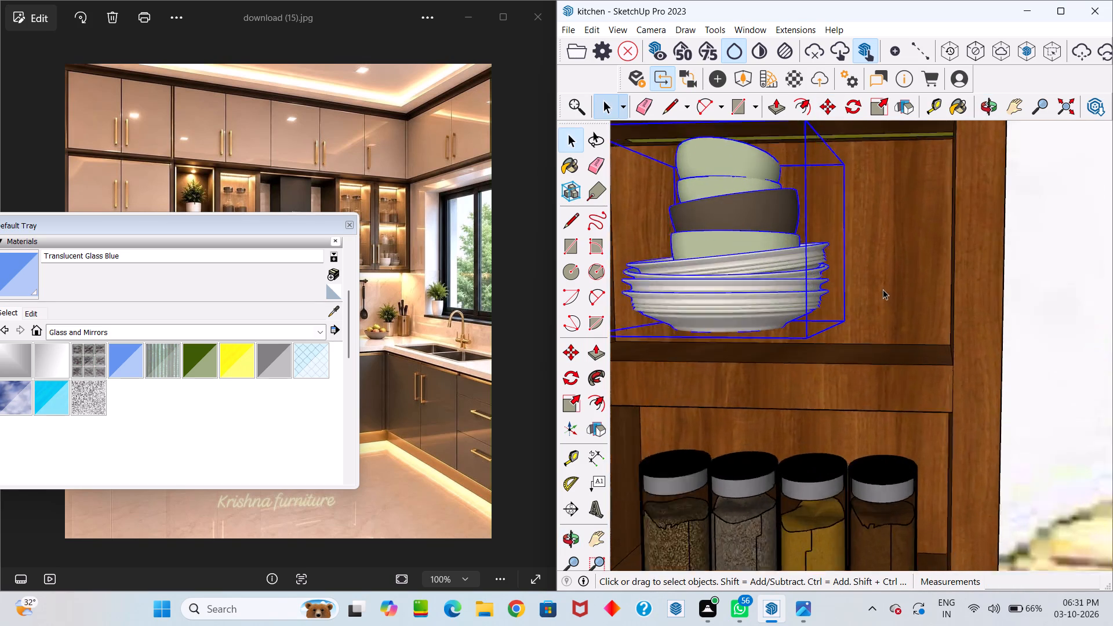
scroll(881, 303, up, 3)
key(m)
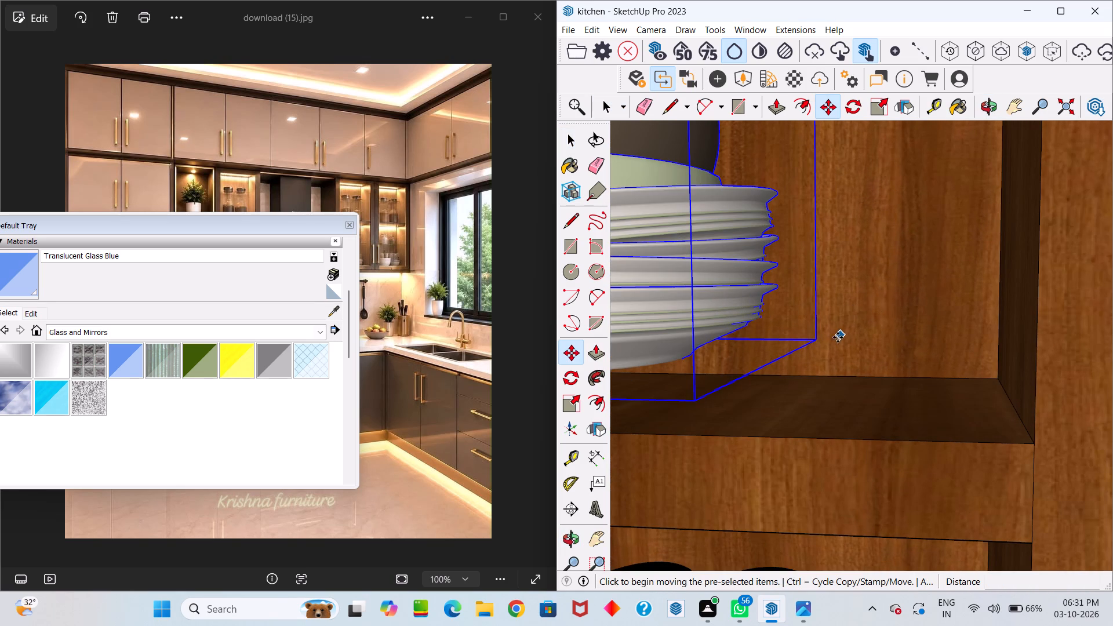
click(819, 343)
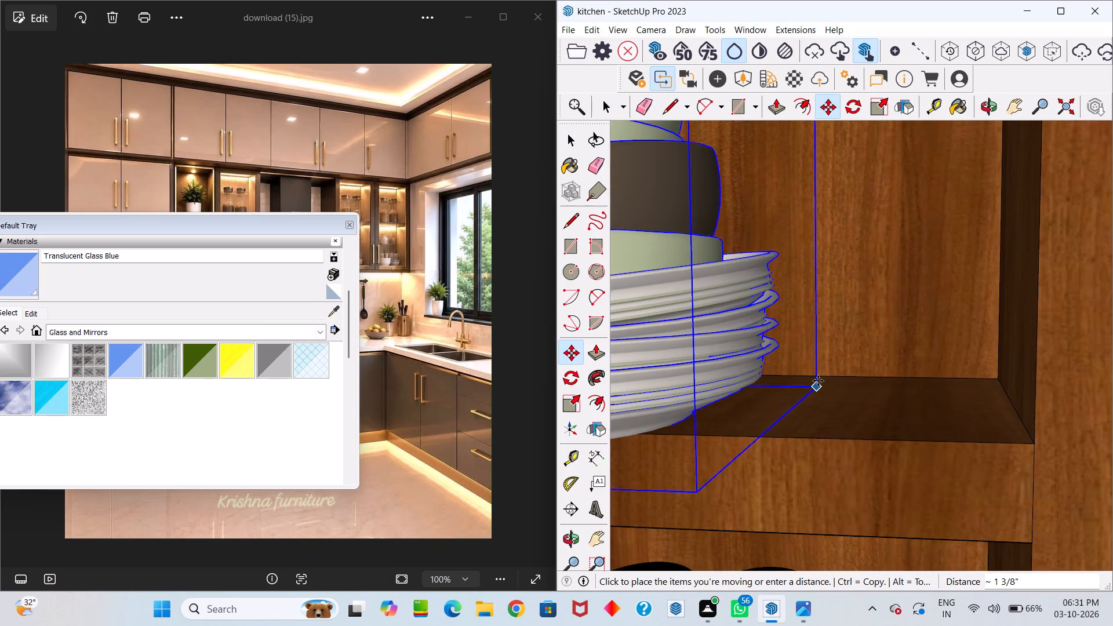
click(819, 381)
scroll(824, 372, down, 5)
middle_drag(824, 356, 826, 361)
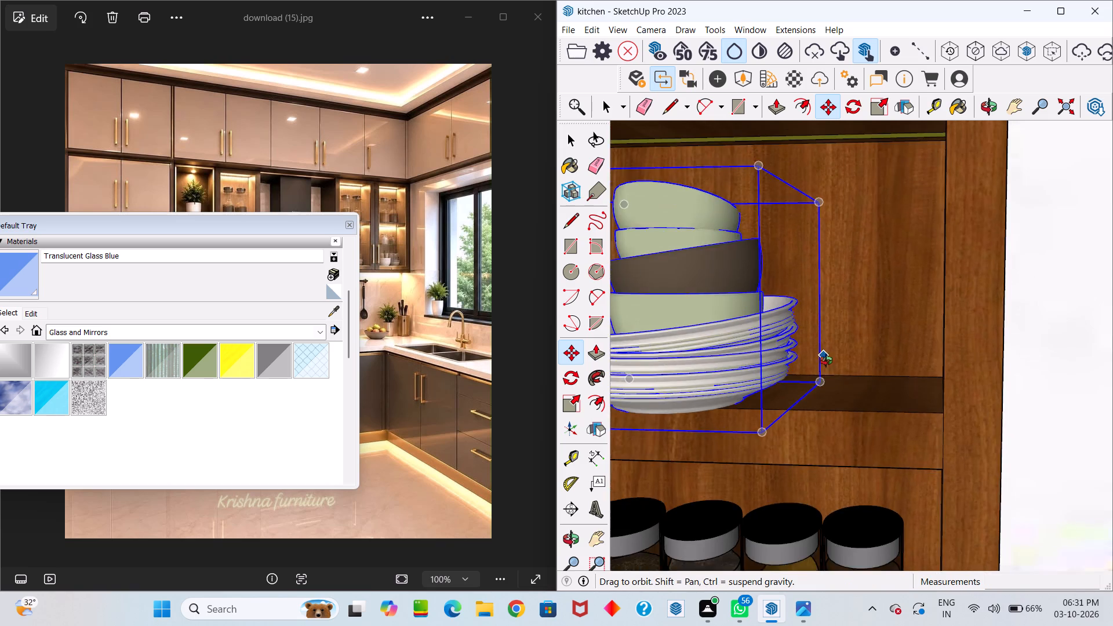
middle_drag(826, 361, 892, 477)
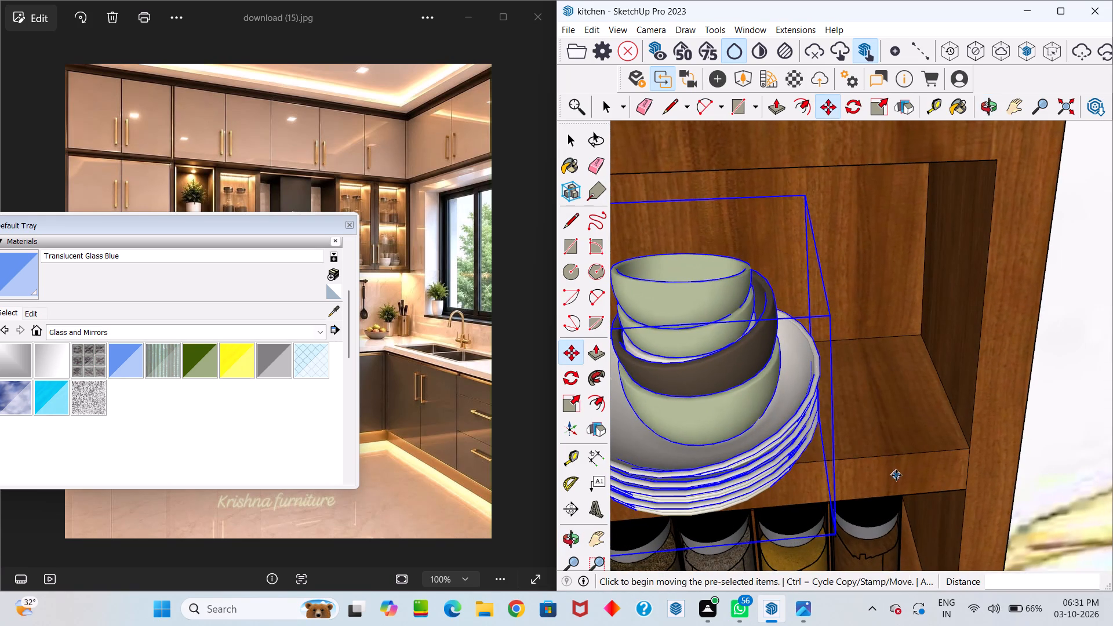
key(space)
Scale the plate and bowl stack down uniformly by 0.97, and reduce it further from the same upper back corner.
scroll(848, 365, down, 4)
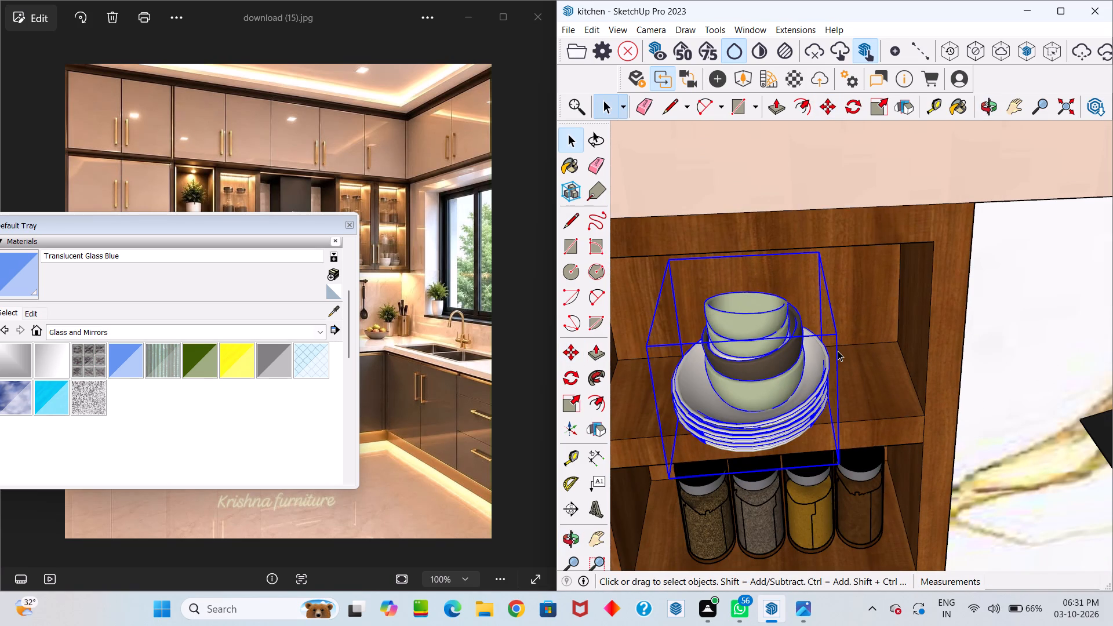
key(s)
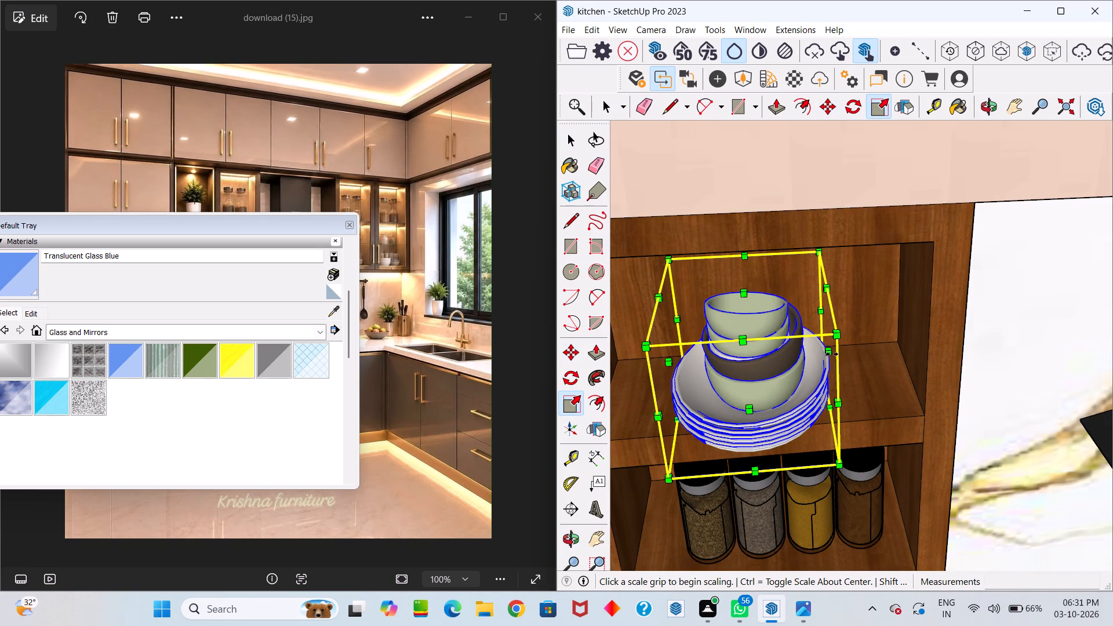
click(671, 259)
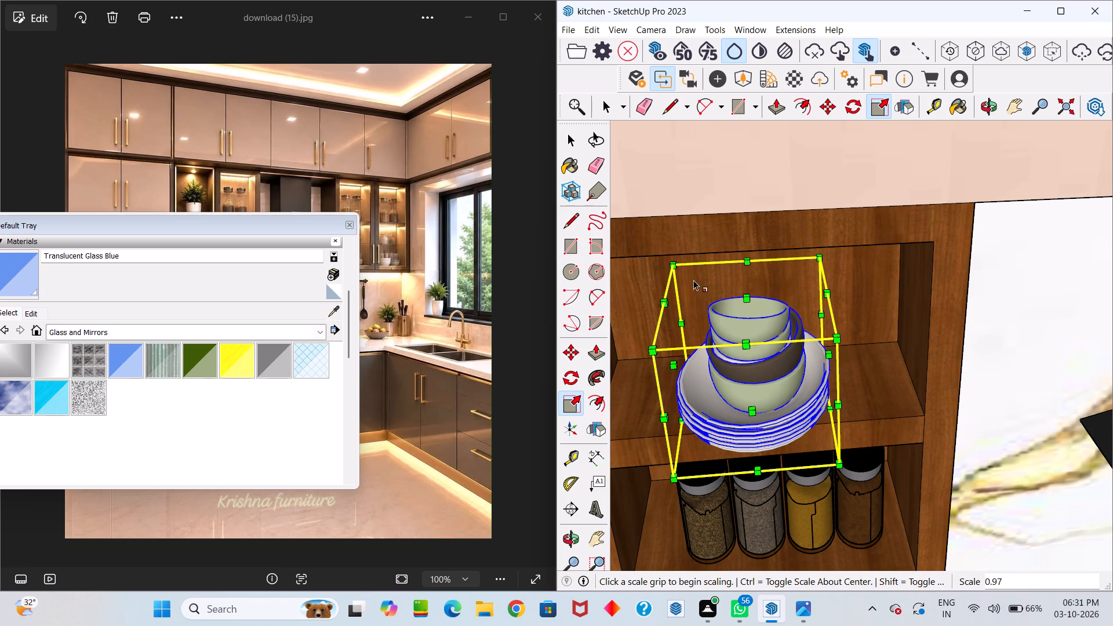
drag(676, 265, 688, 276)
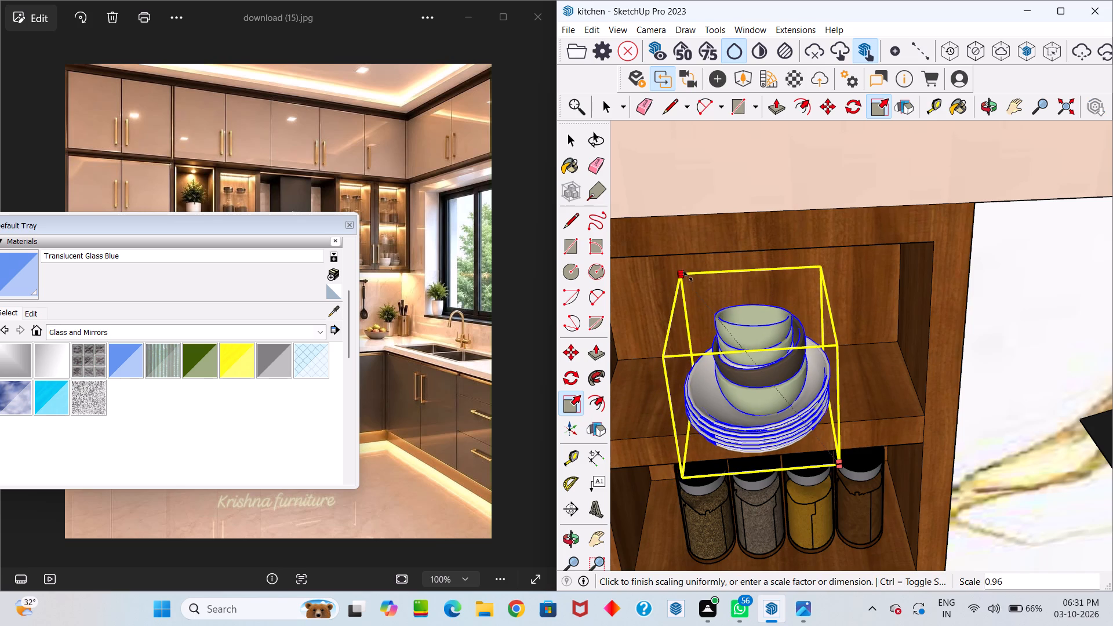
drag(688, 276, 722, 307)
Shrink the plate and bowl stack uniformly from its lower front corner to roughly one and a half spice jar widths.
scroll(760, 330, down, 1)
middle_drag(761, 330, 744, 228)
scroll(824, 394, up, 4)
middle_drag(823, 368, 662, 447)
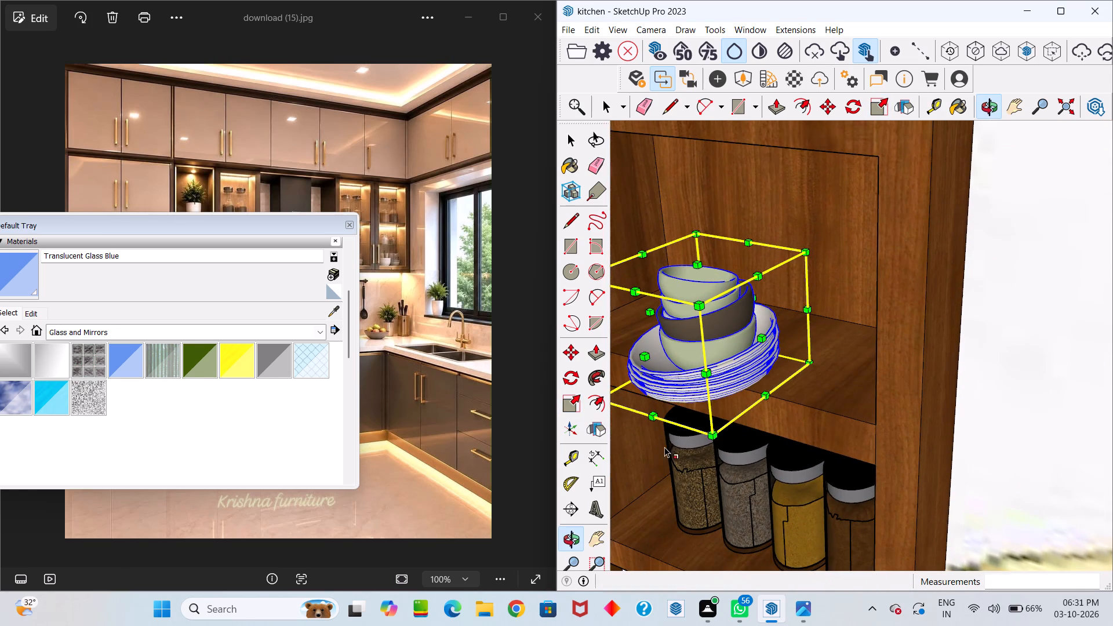
drag(710, 434, 745, 344)
middle_drag(743, 336, 881, 259)
scroll(748, 336, down, 1)
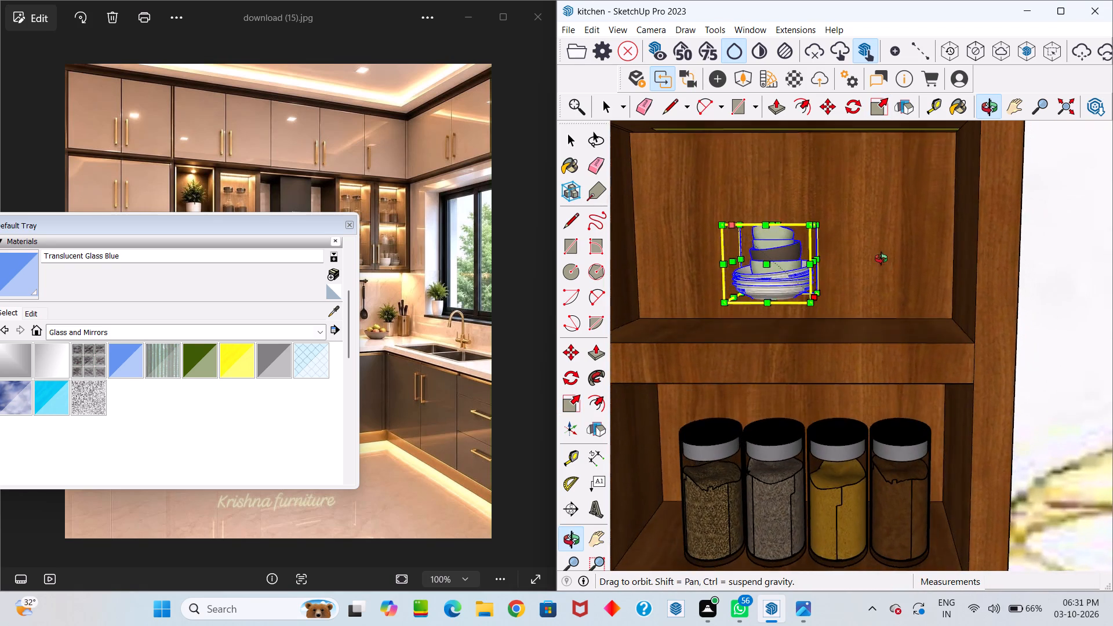
middle_drag(881, 259, 879, 250)
key(space)
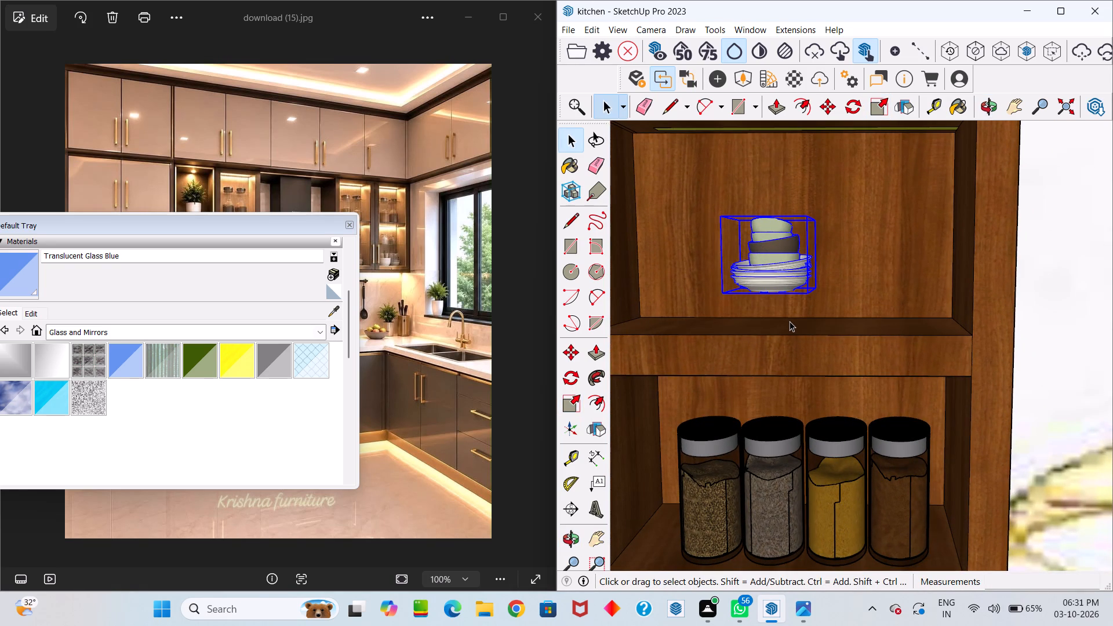
Move the plate and bowl stack about 2" toward the shelf board above the spice jars.
key(m)
click(805, 294)
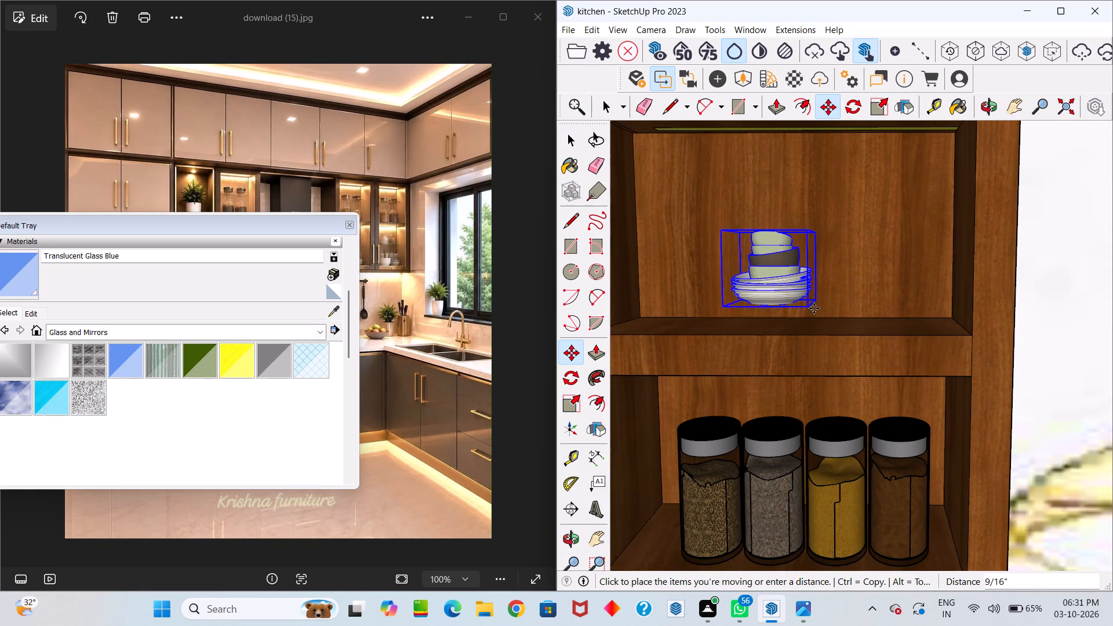
middle_drag(811, 326, 806, 426)
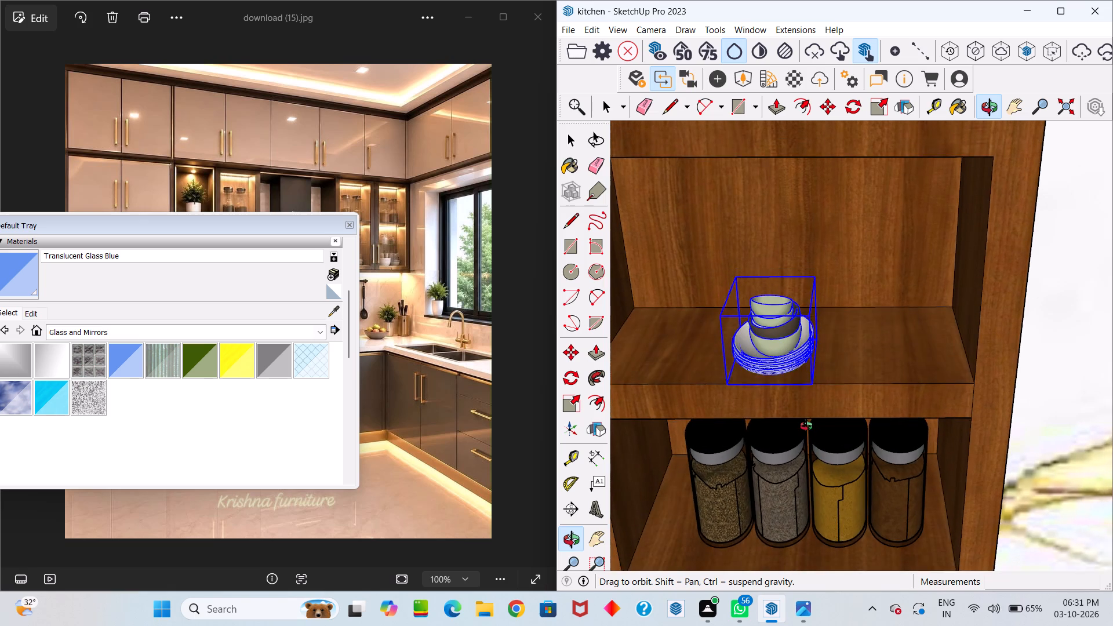
middle_drag(806, 426, 805, 426)
click(805, 378)
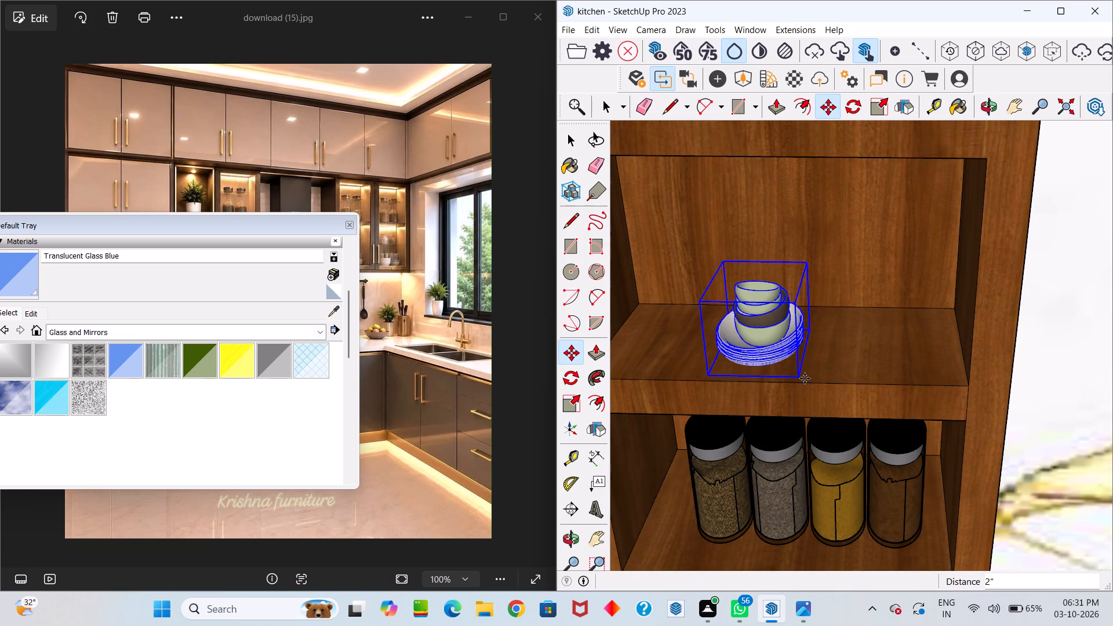
key(space)
Move the plate and bowl stack about 4 7/8" across the shelf toward the range hood side.
middle_drag(811, 339, 794, 231)
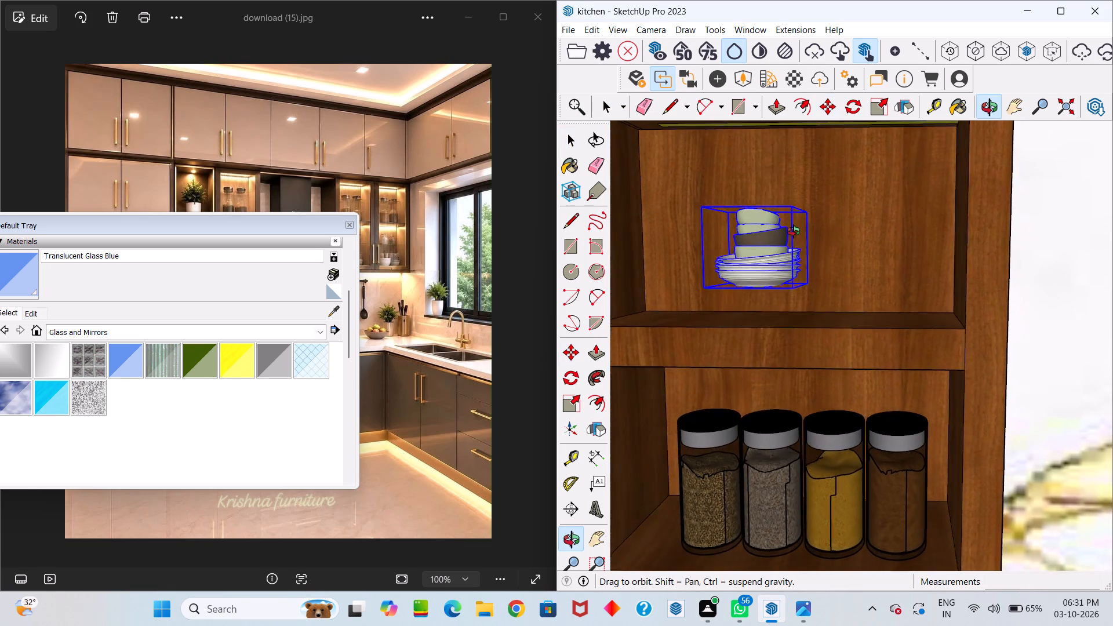
middle_drag(794, 231, 739, 360)
scroll(795, 363, up, 5)
key(m)
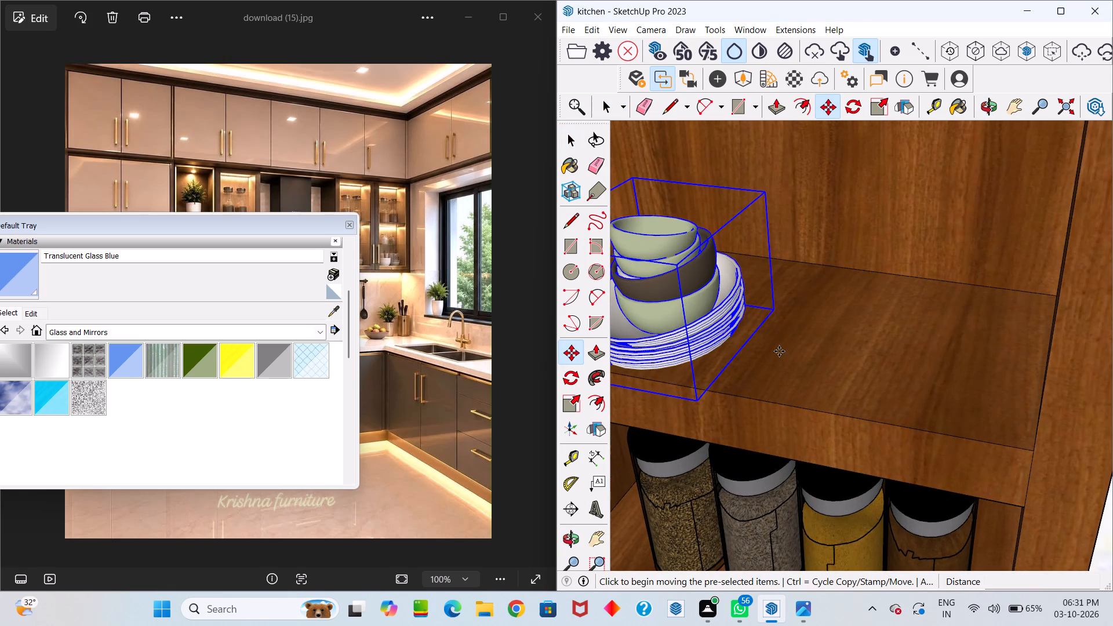
click(772, 312)
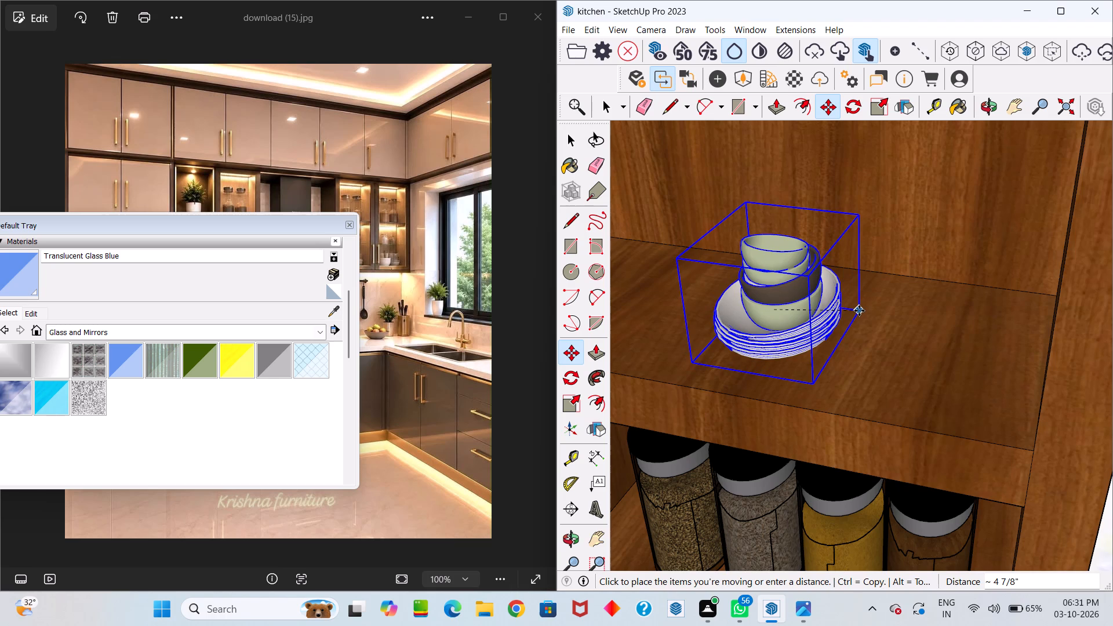
click(860, 312)
Enlarge the plate and bowl stack uniformly from its upper front corner to roughly one and two-thirds spice jar widths.
middle_drag(861, 318, 967, 236)
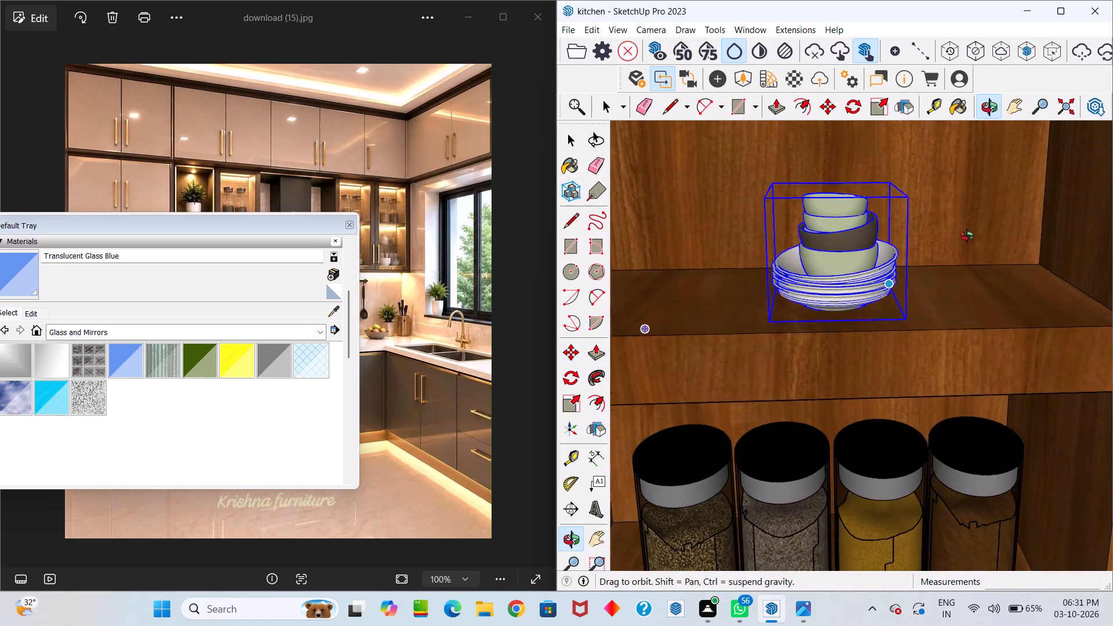
middle_drag(967, 236, 945, 245)
key(s)
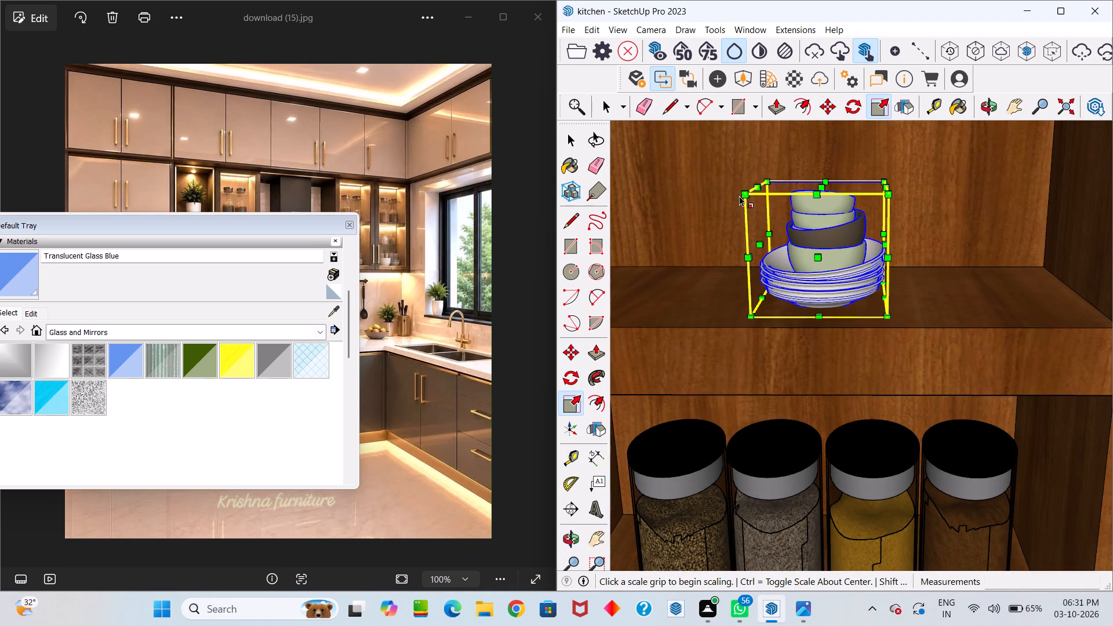
drag(741, 194, 714, 172)
scroll(836, 163, down, 9)
scroll(875, 191, up, 4)
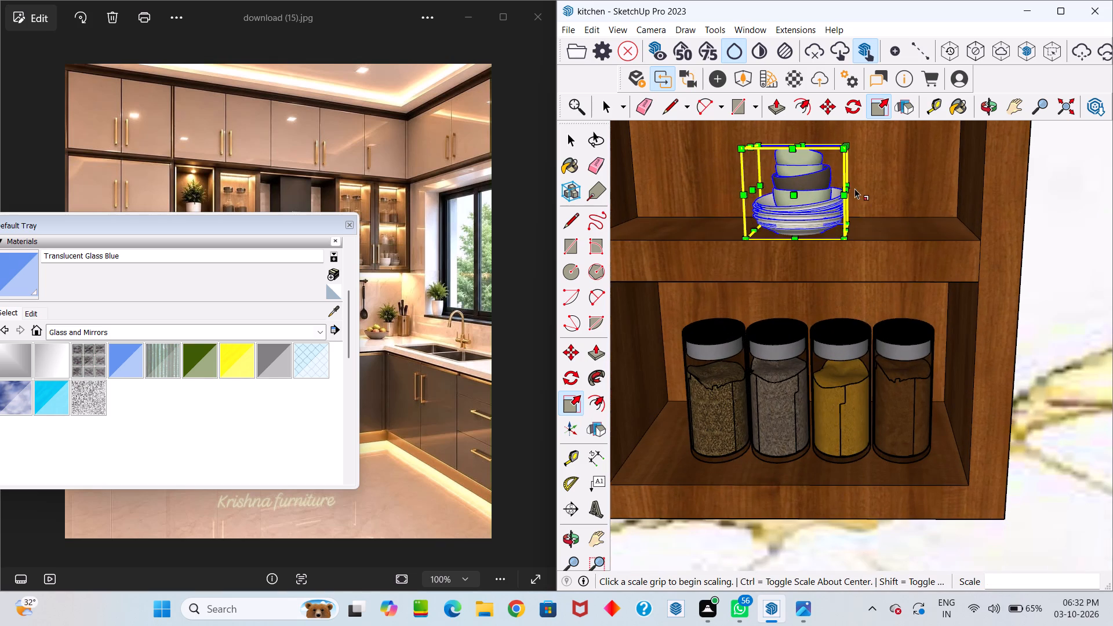
Scale the plate and bowl stack along the red axis by about 1.26, extending it toward the range hood side.
click(843, 192)
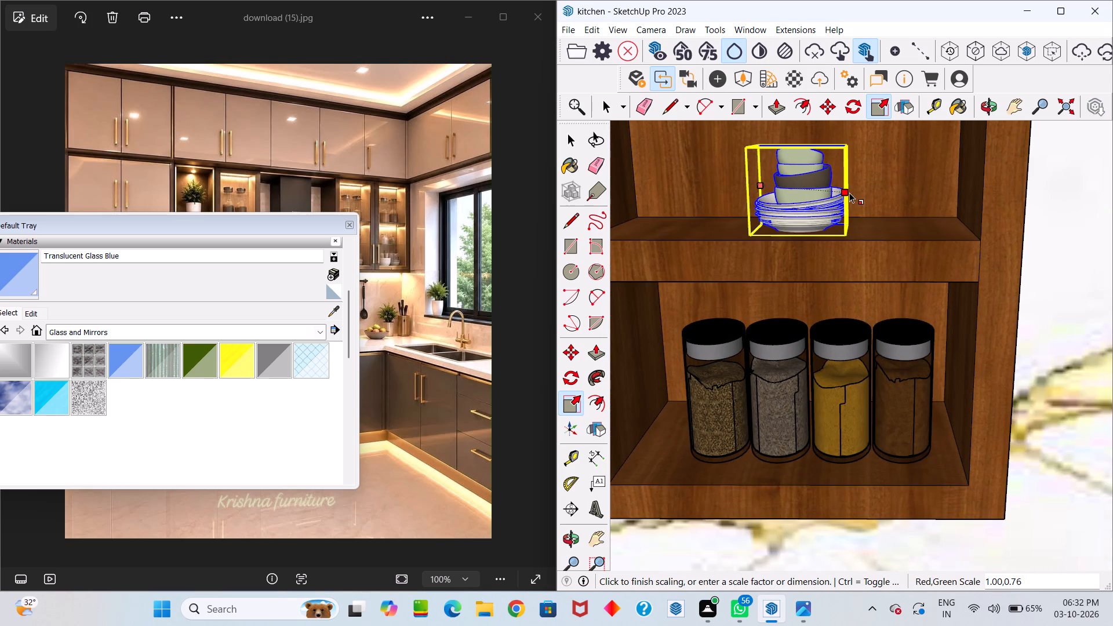
key(space)
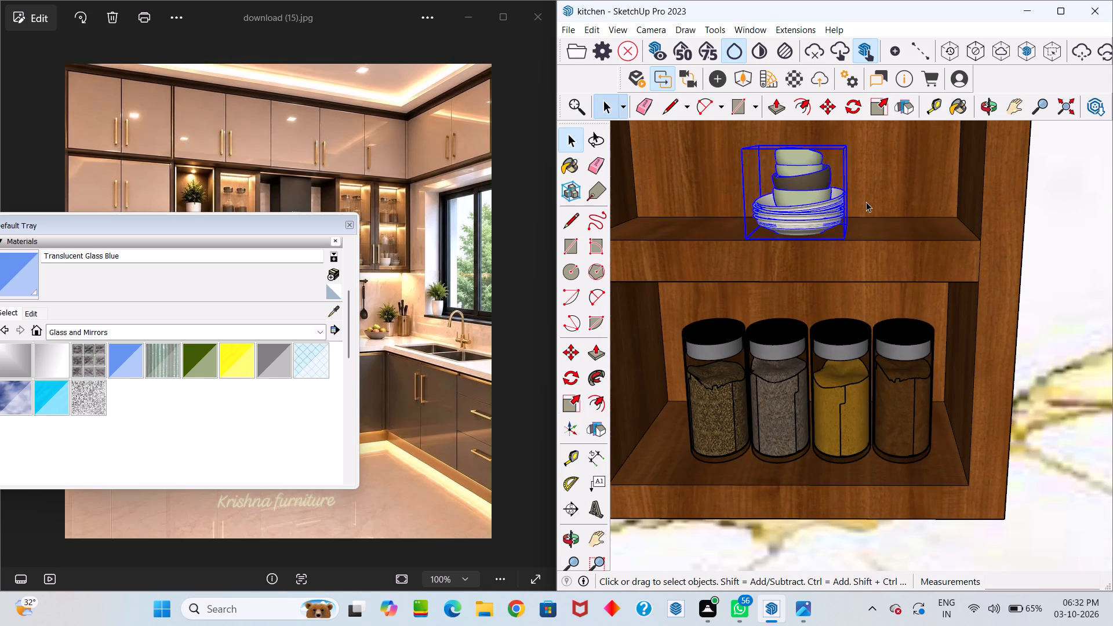
middle_drag(865, 202, 783, 374)
key(s)
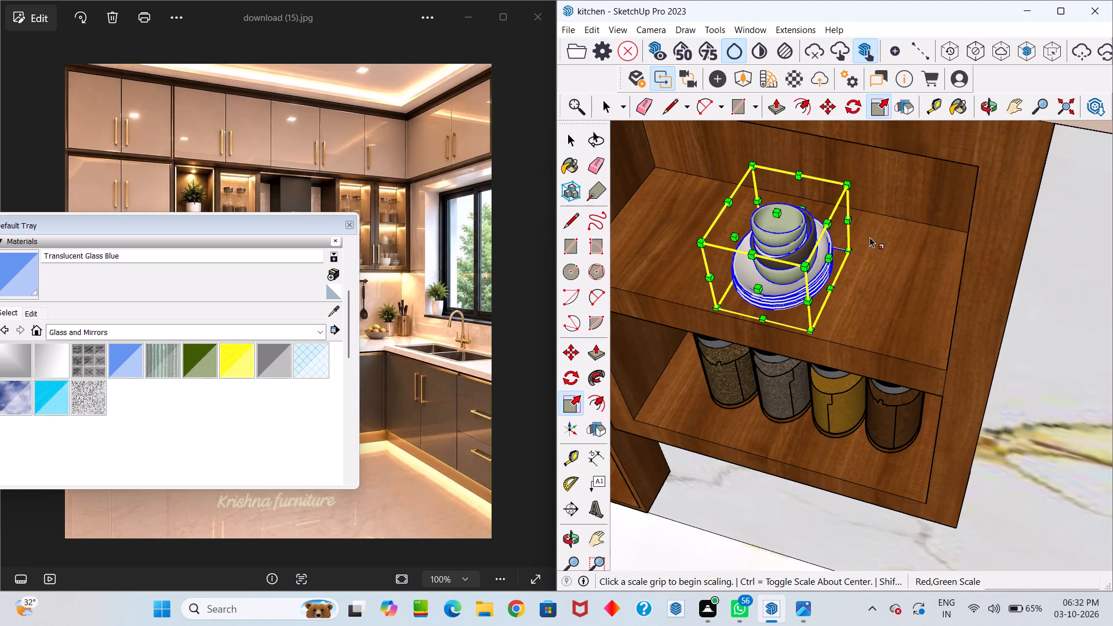
click(827, 258)
click(853, 267)
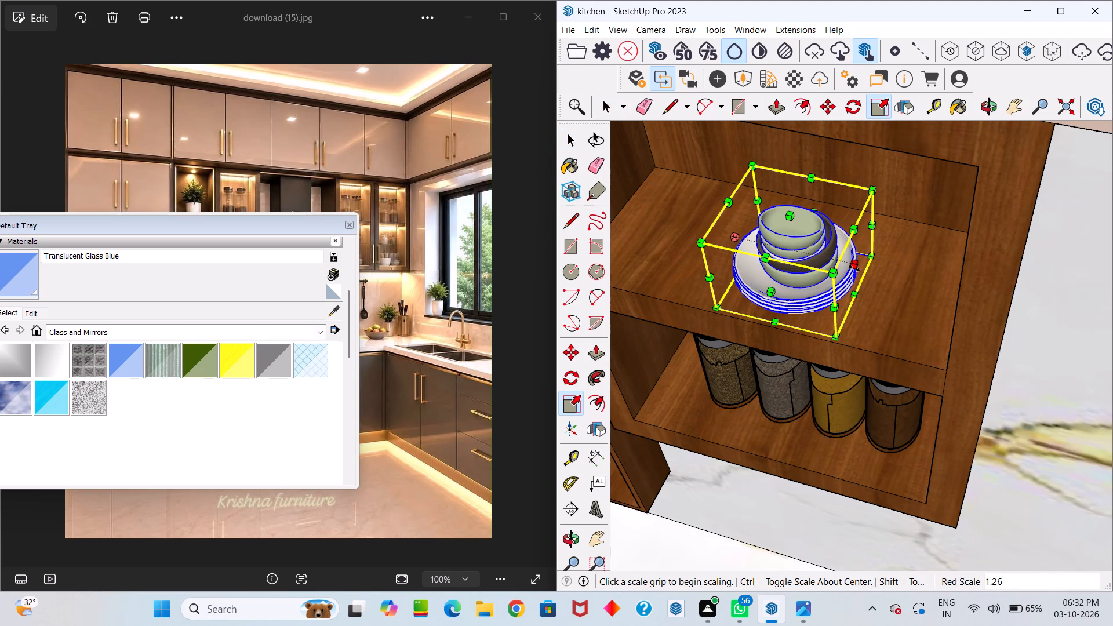
key(space)
Stretch the plate and bowl stack along the red axis by about 1.38, extending it away from the range hood side.
middle_drag(870, 263, 995, 128)
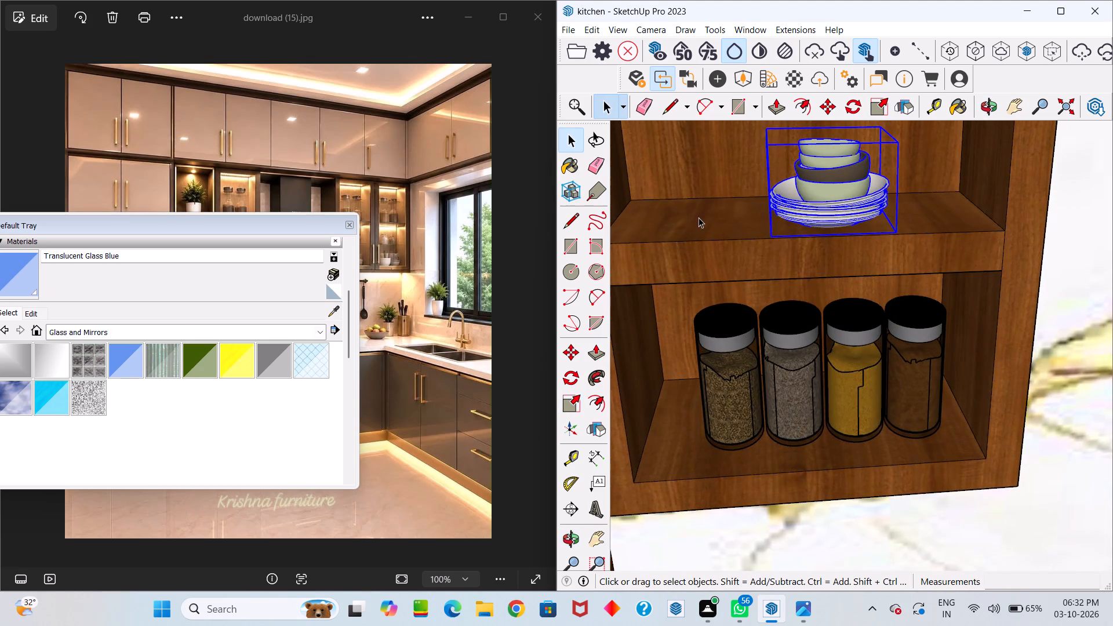
scroll(701, 213, up, 3)
key(s)
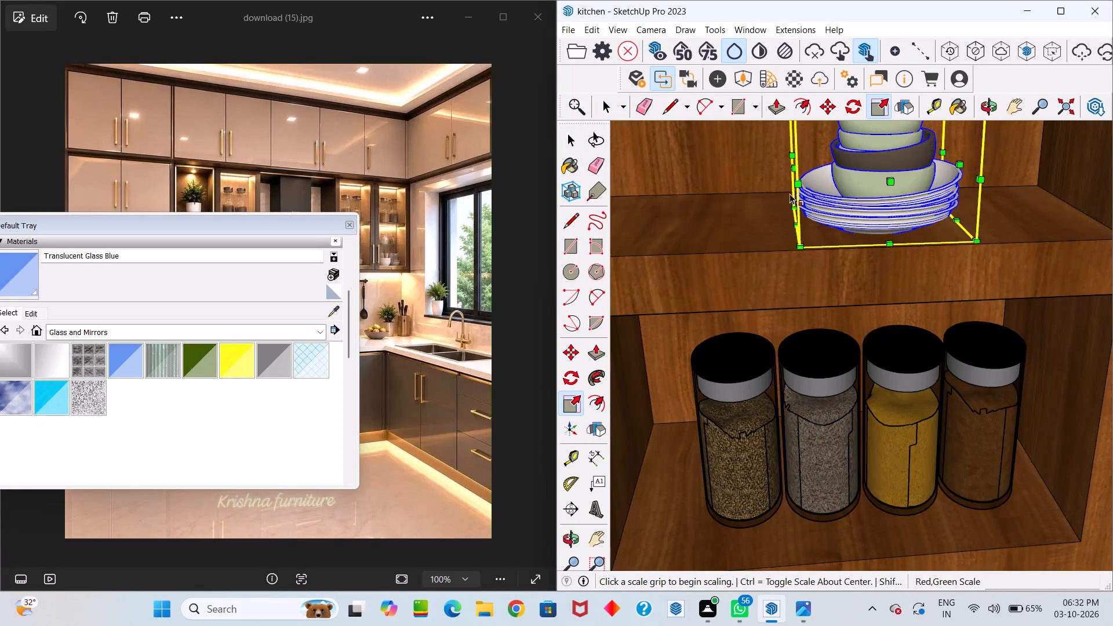
middle_drag(803, 187, 894, 212)
scroll(805, 187, down, 1)
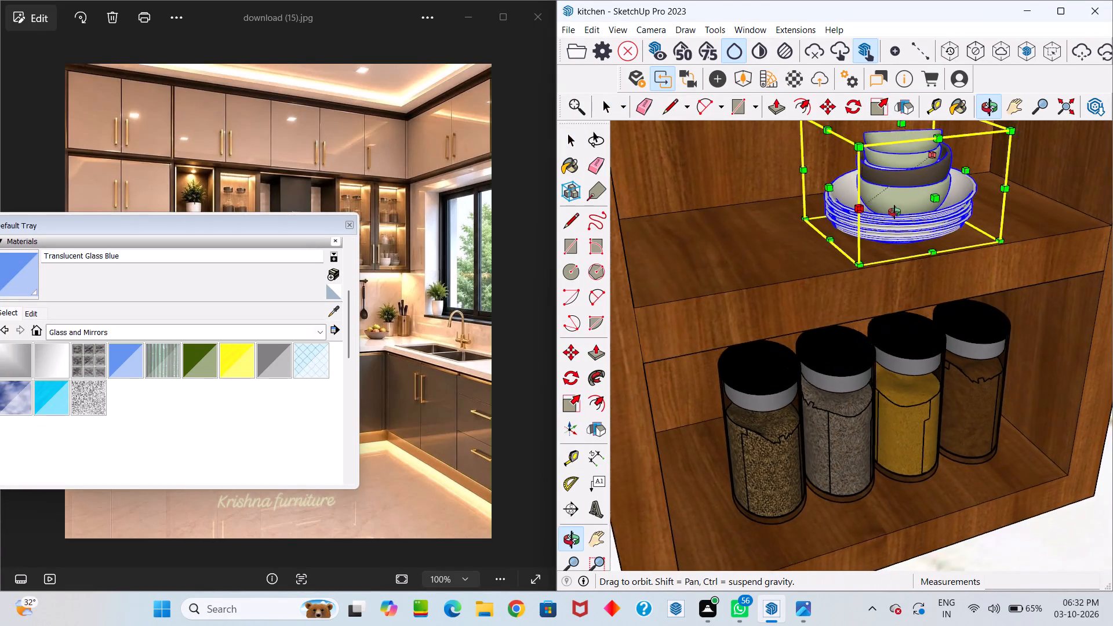
middle_drag(894, 212, 900, 216)
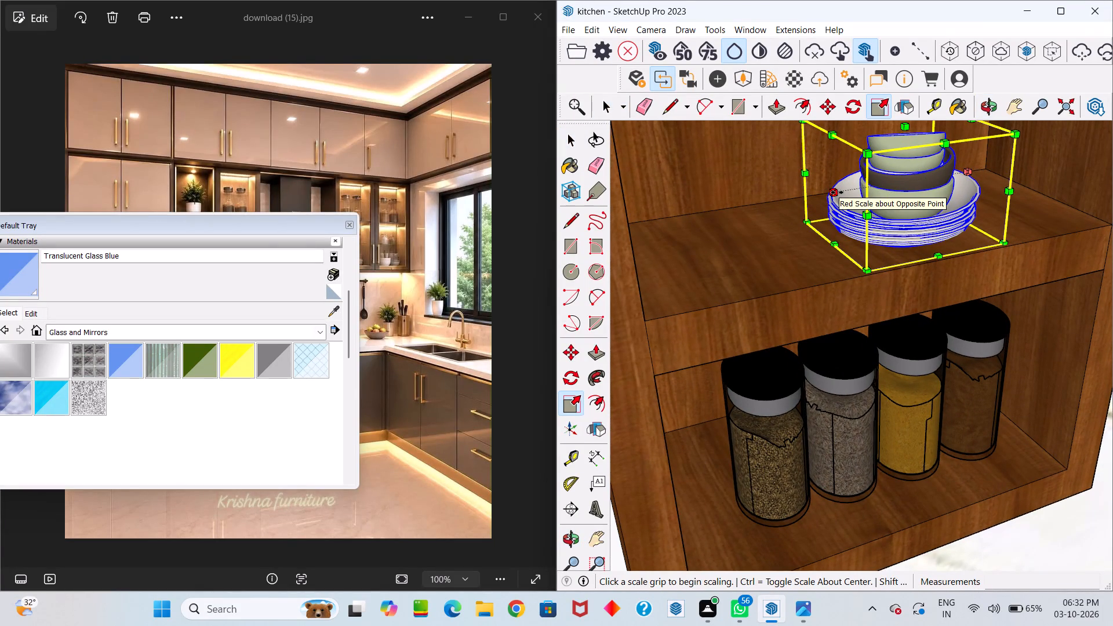
click(837, 192)
click(776, 203)
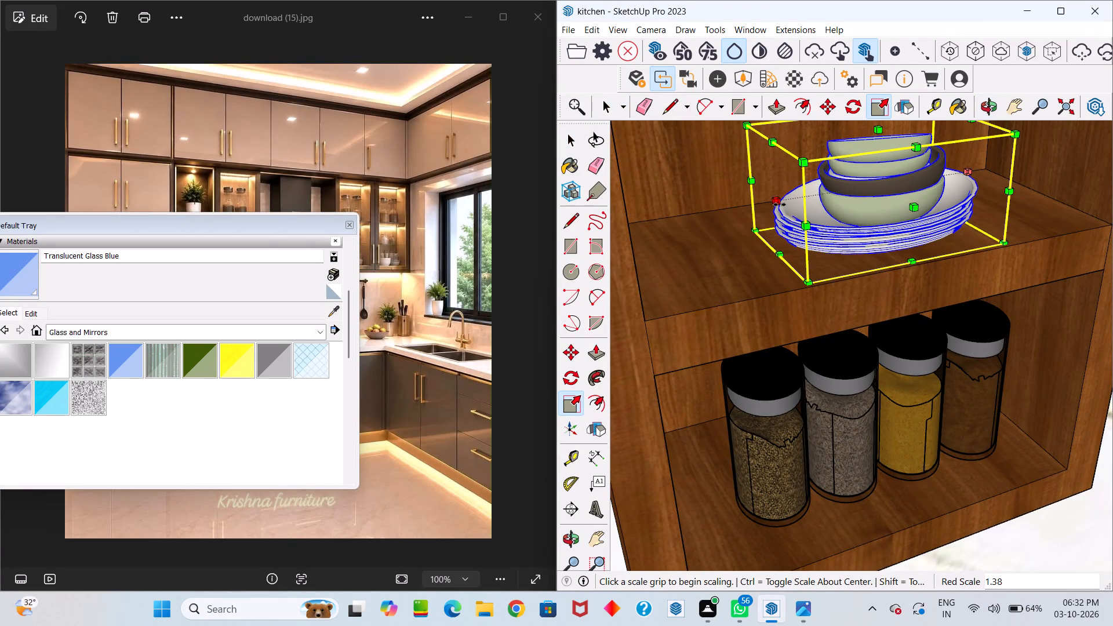
Scale the plate and bowl stack down along the red axis to about 0.94 from its range hood side.
middle_drag(780, 206, 588, 333)
key(space)
middle_drag(858, 245, 687, 314)
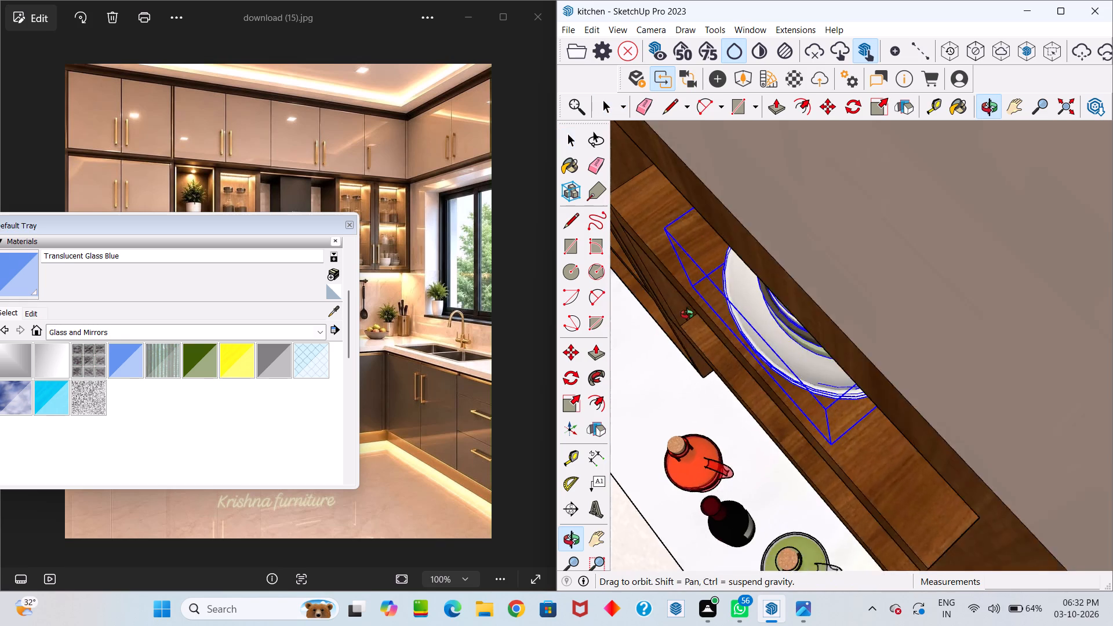
middle_drag(687, 314, 700, 270)
scroll(790, 243, up, 3)
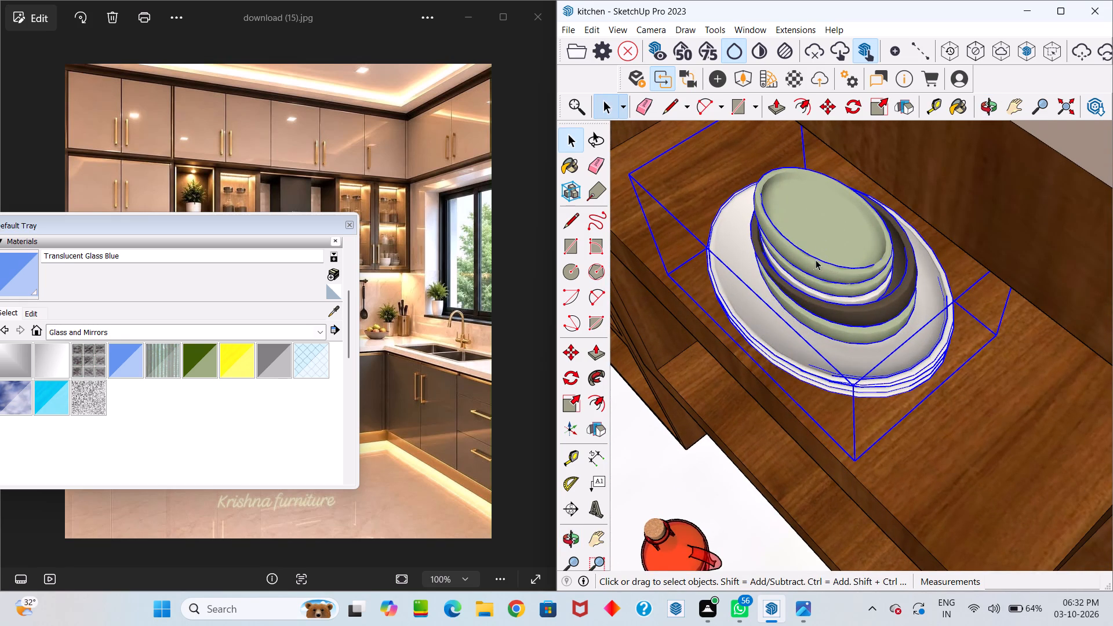
key(s)
middle_drag(828, 257, 763, 205)
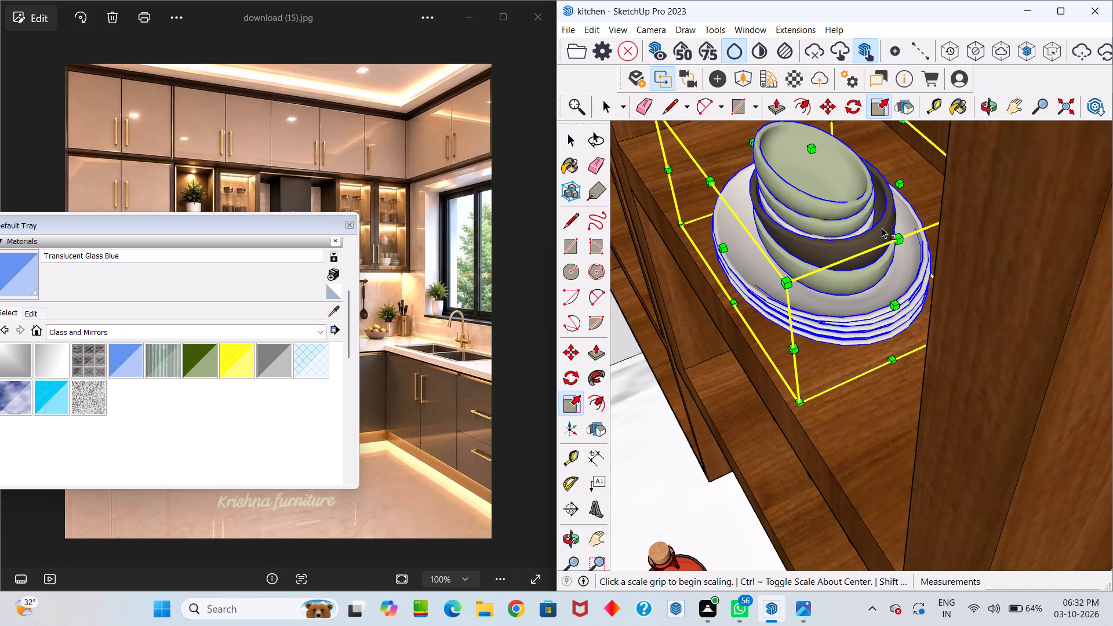
scroll(909, 308, up, 1)
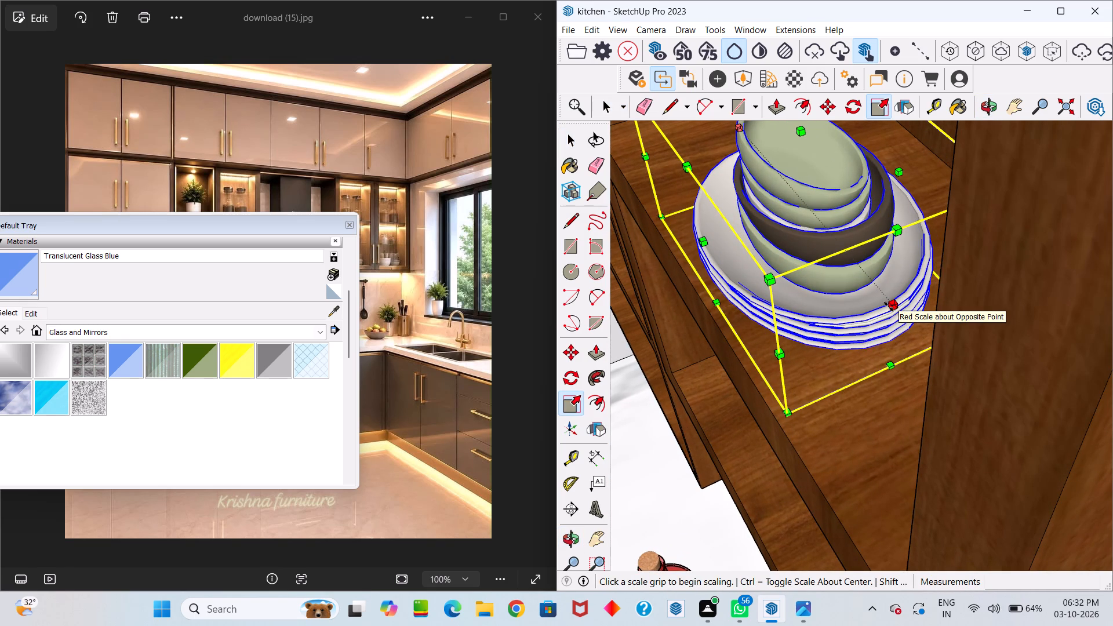
click(889, 307)
click(881, 293)
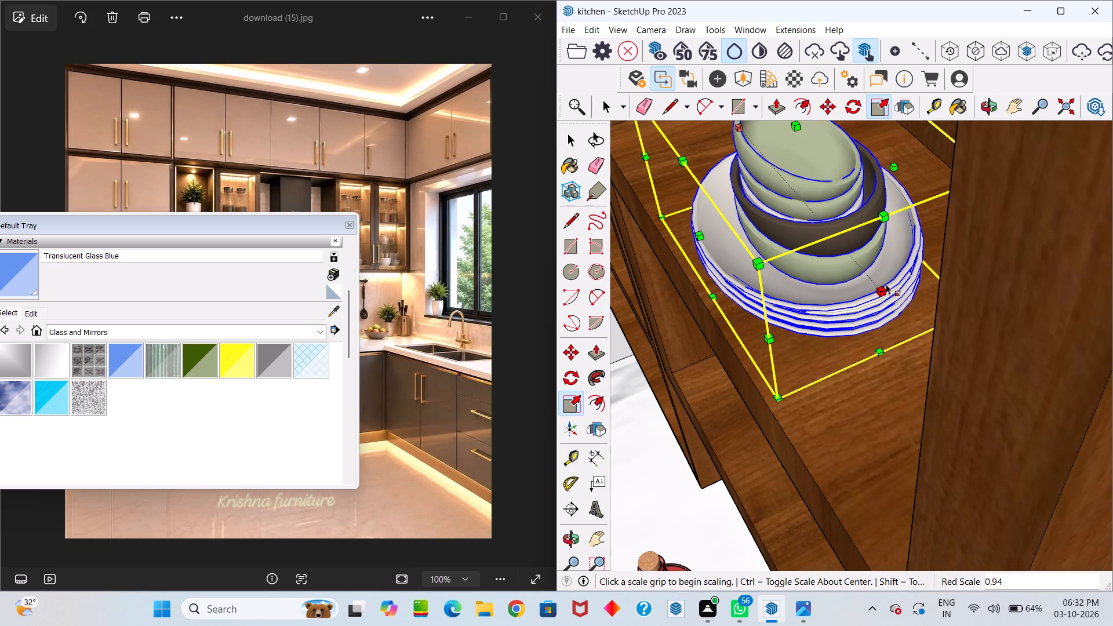
Scale the plate and bowl stack in red and green from its back vertical edge, making it deeper front to back and shorter along the shelf.
middle_drag(886, 281, 905, 311)
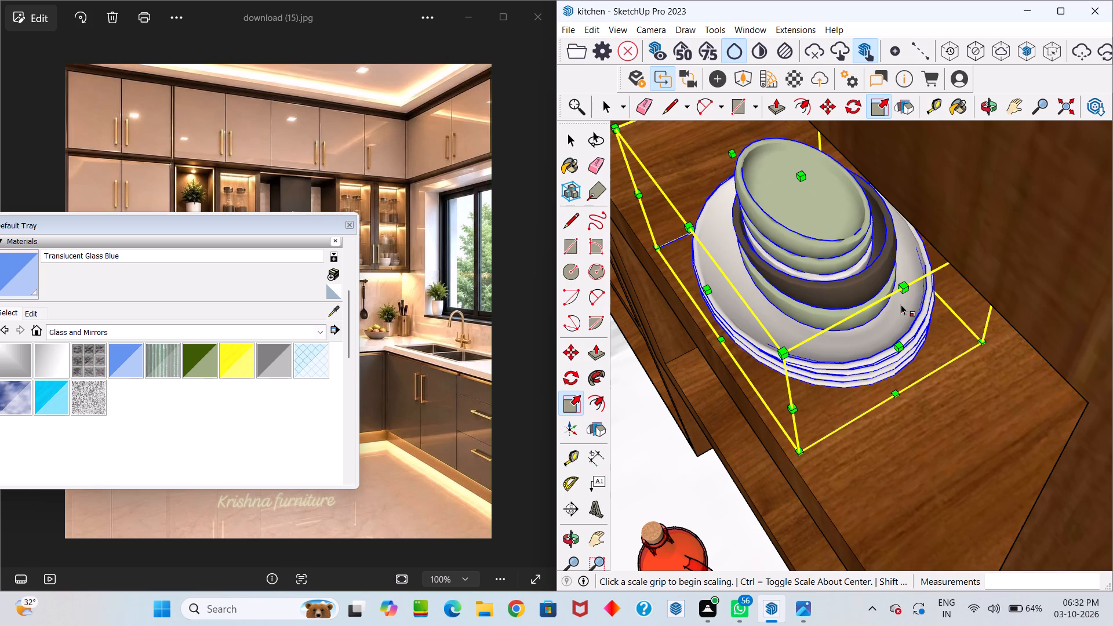
scroll(932, 326, up, 5)
middle_drag(932, 326, 922, 222)
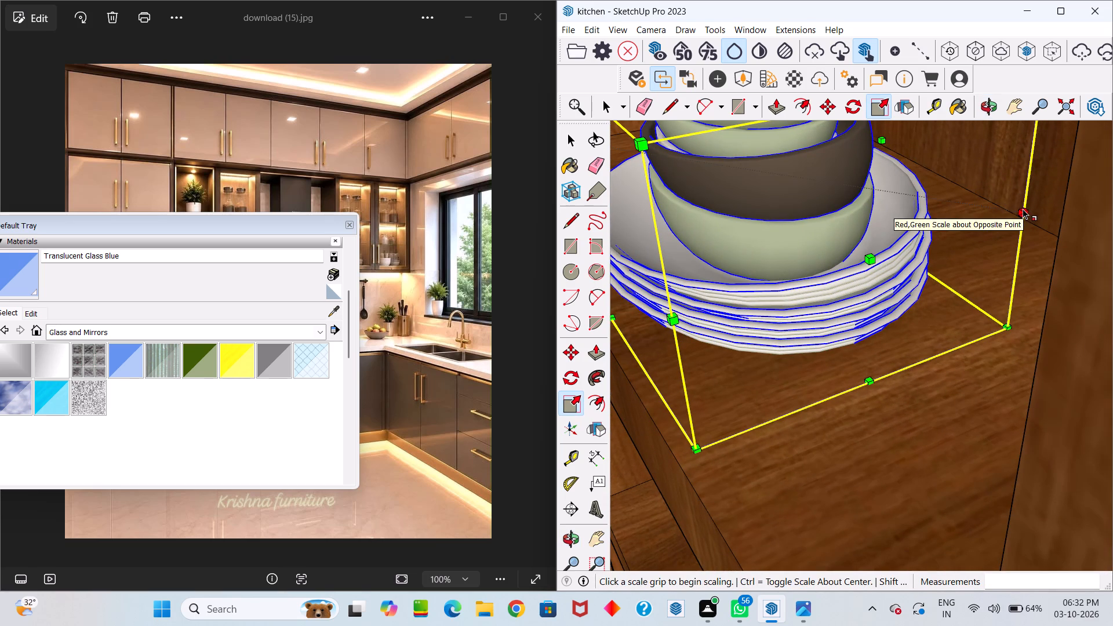
drag(1024, 209, 1038, 214)
click(1039, 243)
Widen the plate and bowl stack along the red axis by about 1.40 toward the range hood side so the plates look round.
scroll(959, 270, down, 2)
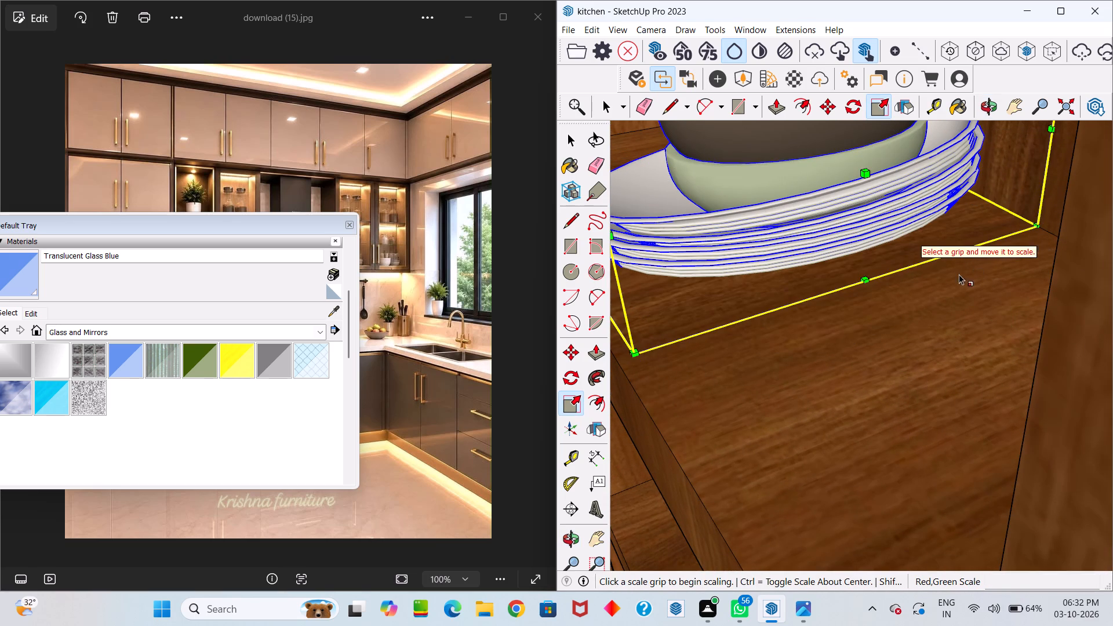
scroll(959, 274, down, 5)
middle_drag(917, 286, 1112, 330)
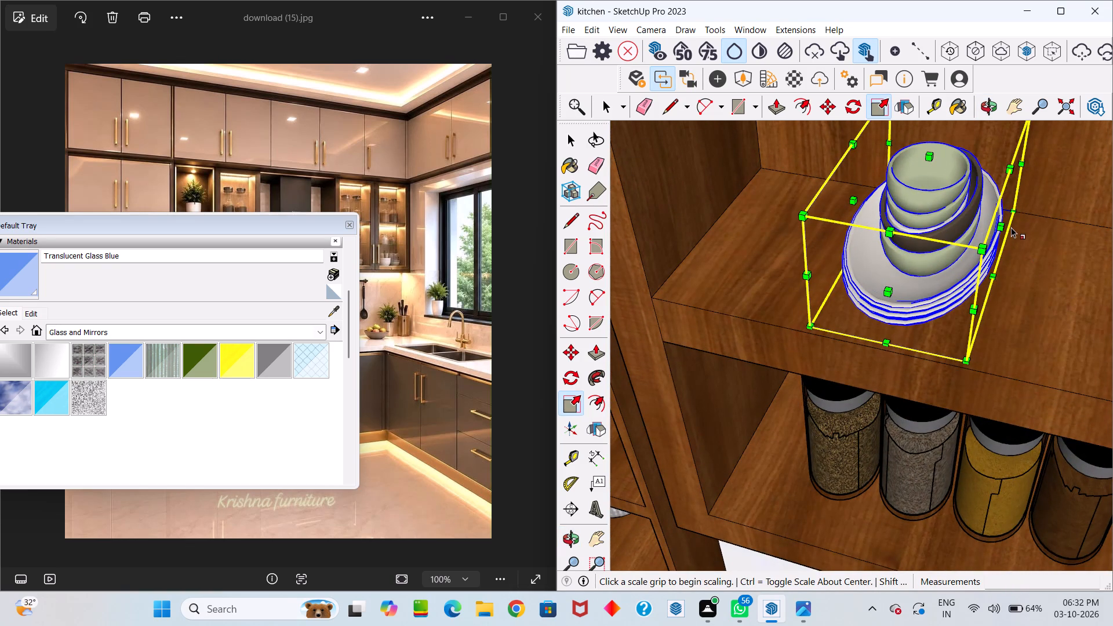
click(1003, 226)
click(1062, 248)
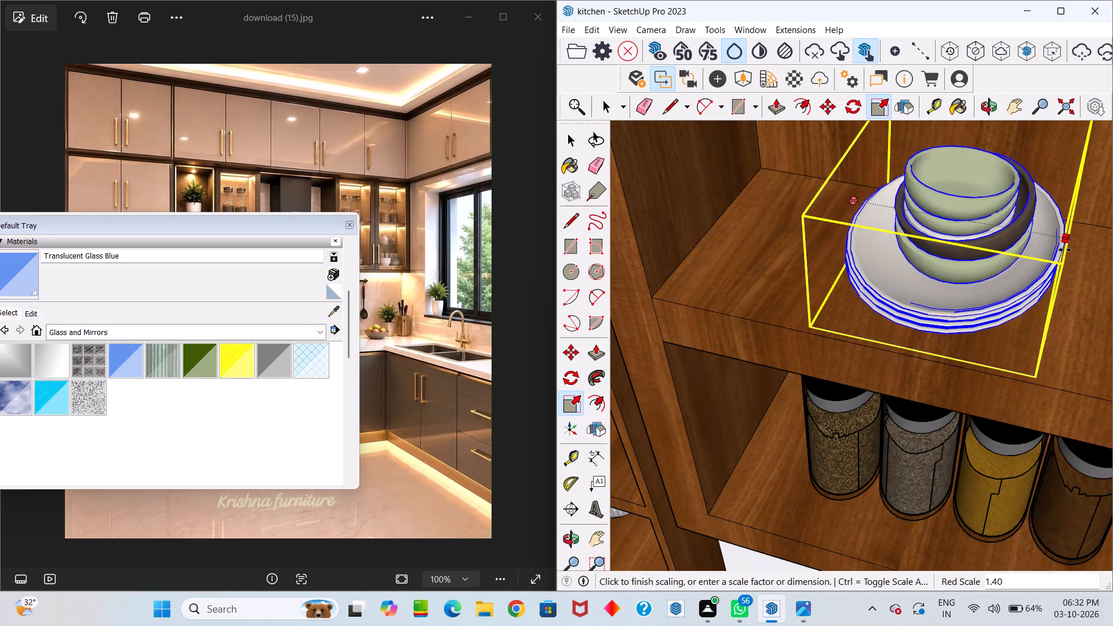
scroll(1050, 246, down, 1)
key(space)
Deselect the plate and bowl stack and examine the whole kitchen from above, including the accessories on the shelves and counter.
scroll(1042, 253, down, 2)
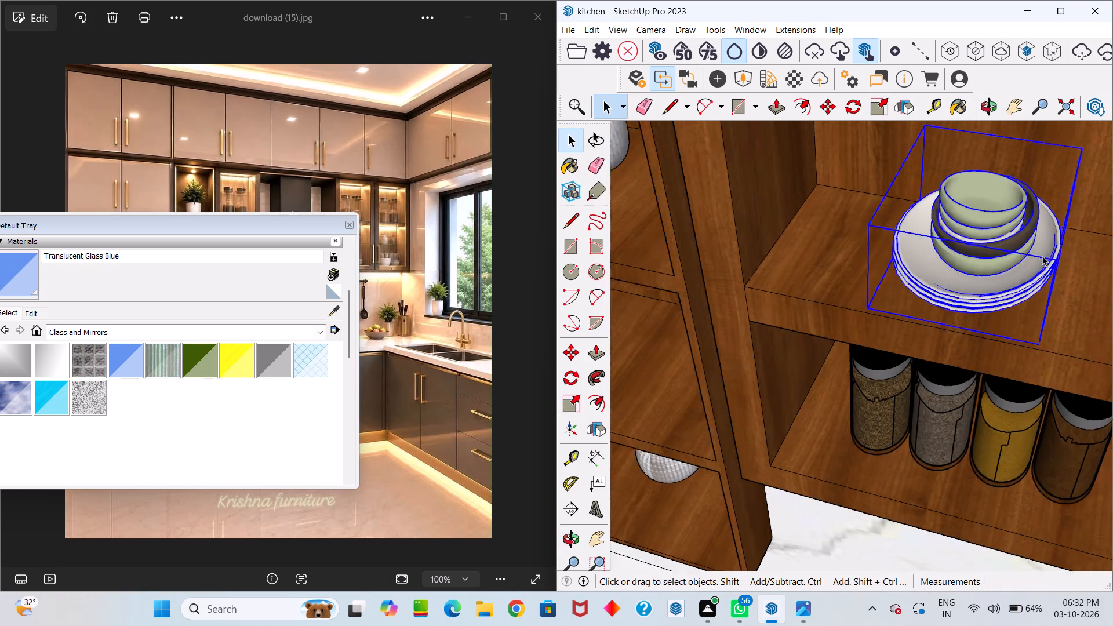
scroll(1042, 256, down, 13)
scroll(1025, 254, down, 14)
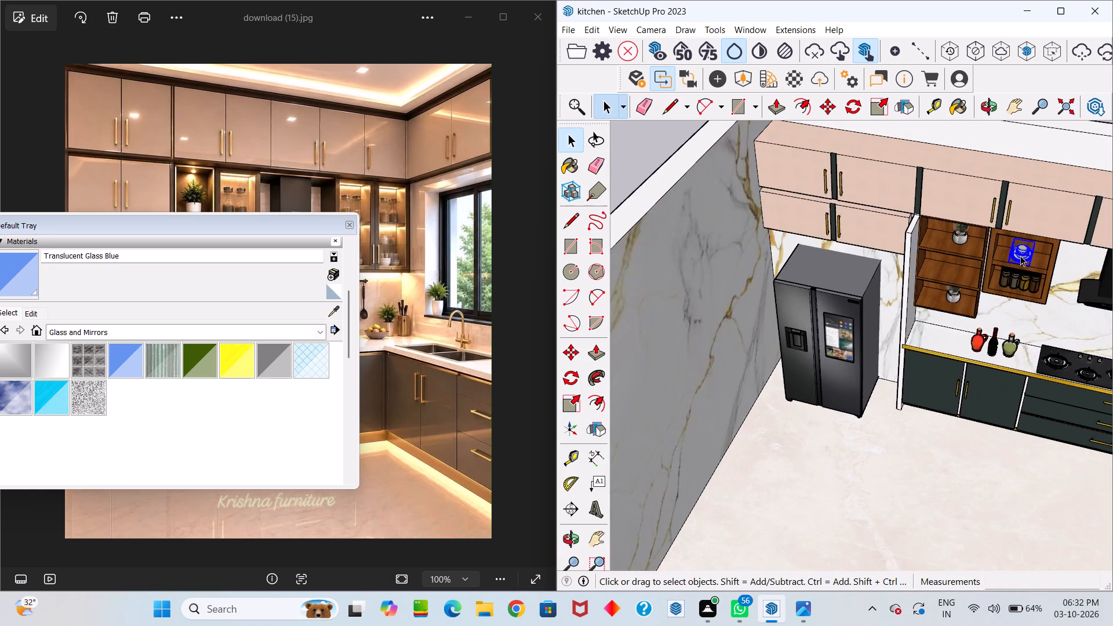
scroll(1020, 256, down, 12)
click(823, 219)
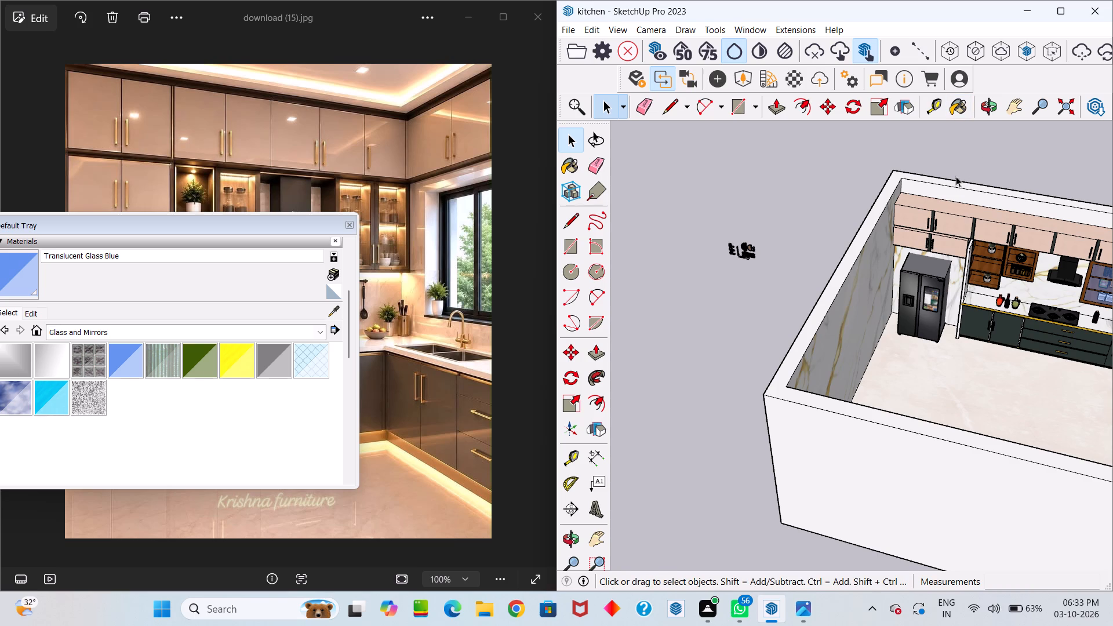
scroll(915, 209, up, 17)
scroll(896, 213, down, 3)
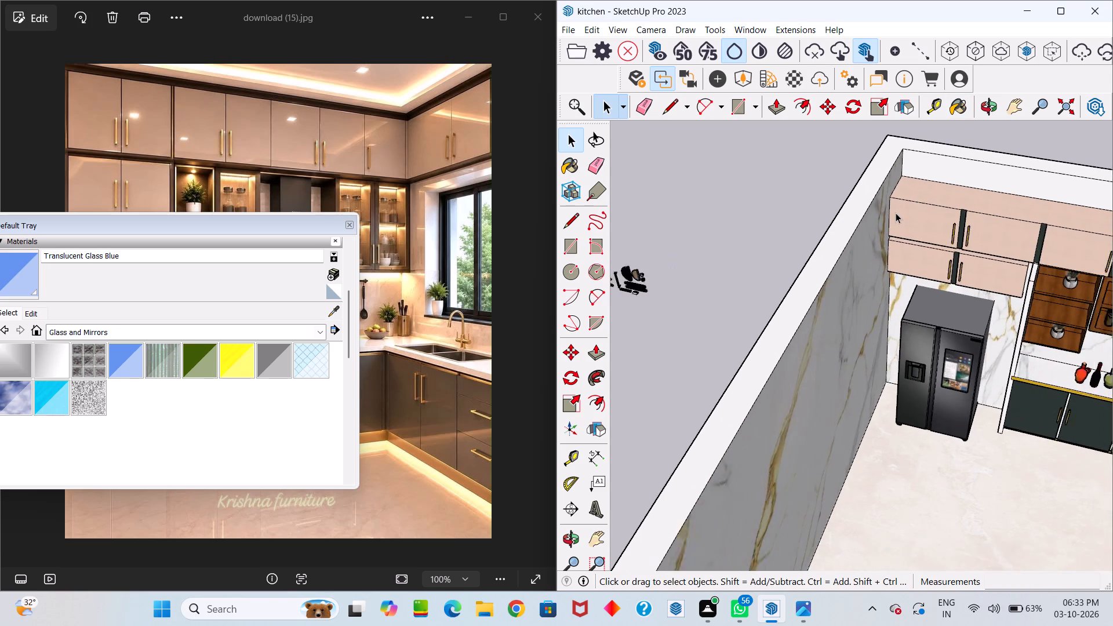
scroll(896, 213, down, 5)
middle_drag(893, 218, 724, 186)
drag(861, 212, 724, 186)
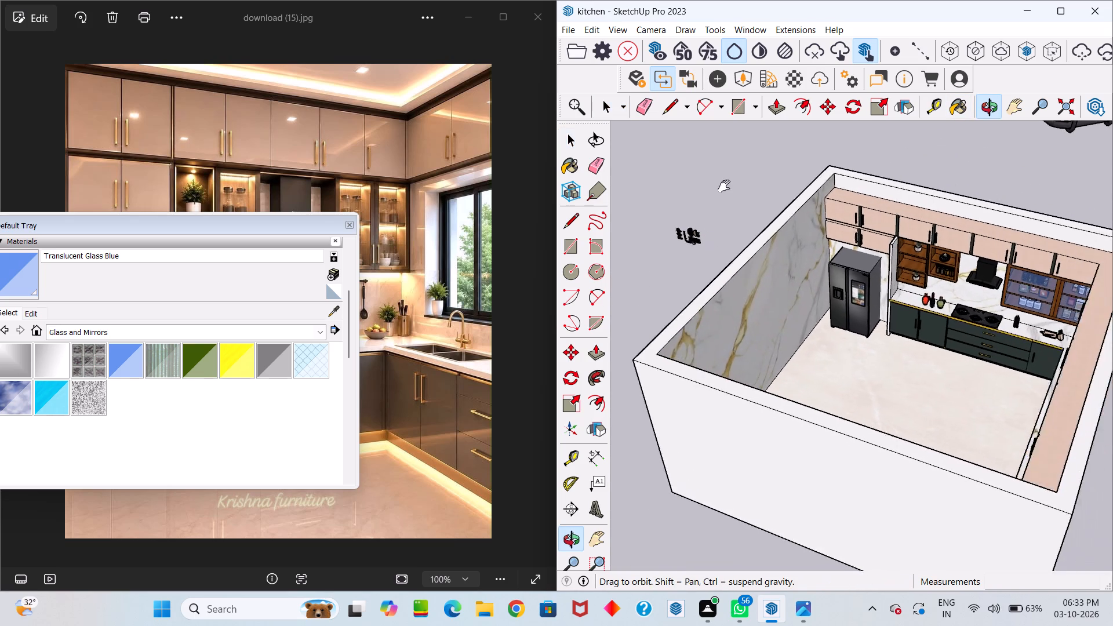
drag(724, 186, 714, 183)
middle_drag(724, 186, 704, 185)
middle_drag(740, 217, 914, 220)
scroll(914, 220, down, 1)
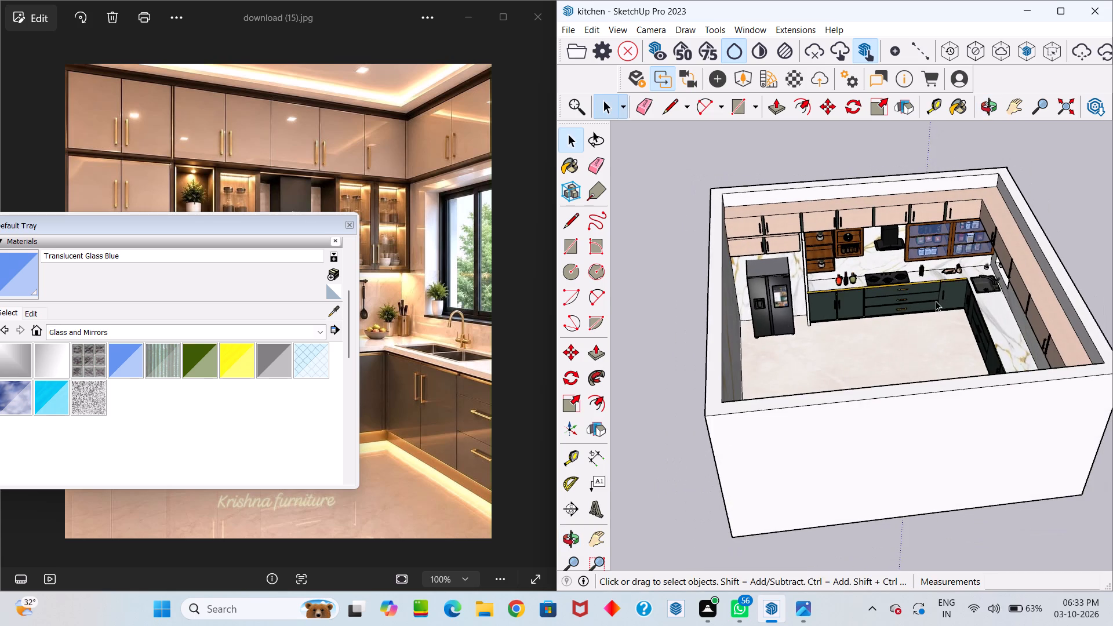
Draw a rectangle about 1' 11 13/16" by 1' 7" across the inner frame opening of the two-shelf open cabinet holding the plates and jars.
scroll(936, 301, up, 2)
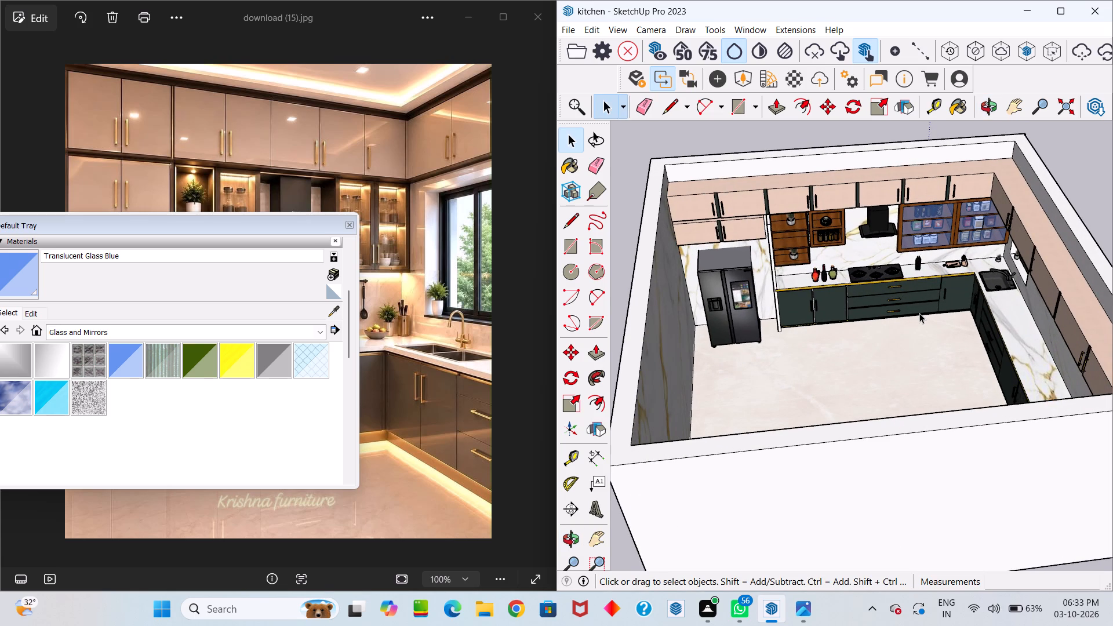
scroll(962, 312, up, 5)
scroll(952, 241, down, 2)
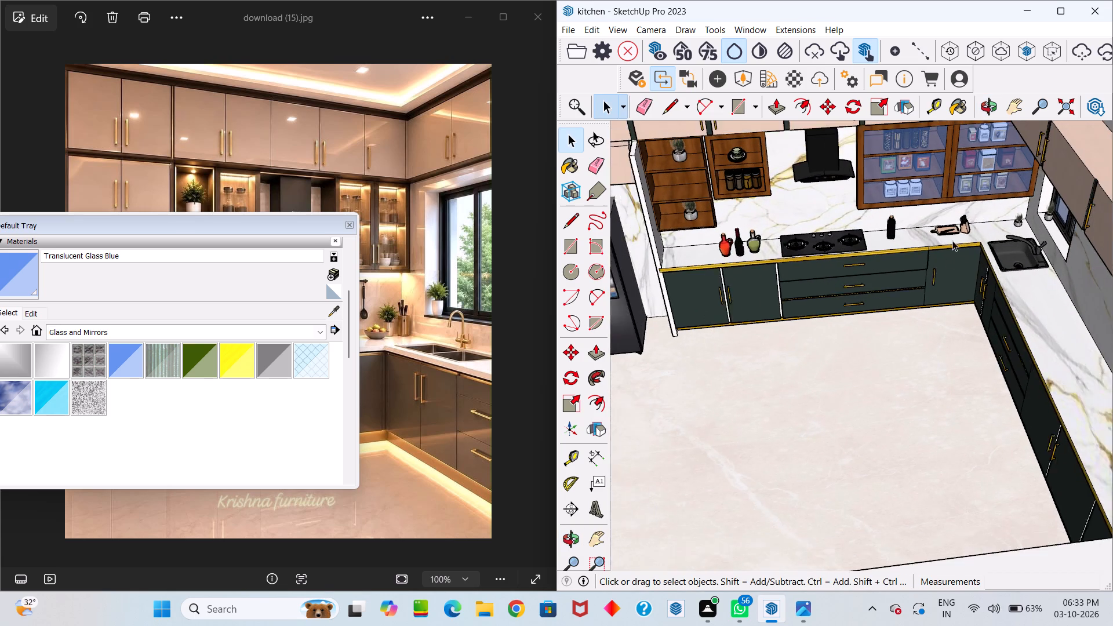
scroll(939, 252, down, 4)
middle_drag(938, 250, 1005, 376)
drag(938, 250, 1005, 376)
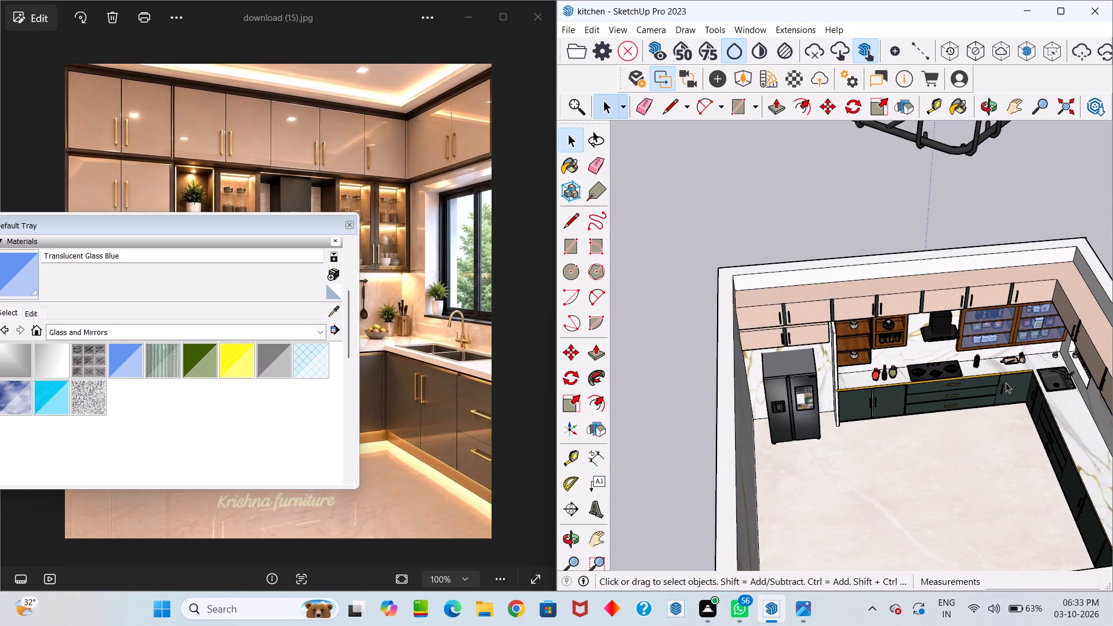
middle_drag(1006, 339, 933, 295)
scroll(874, 347, up, 6)
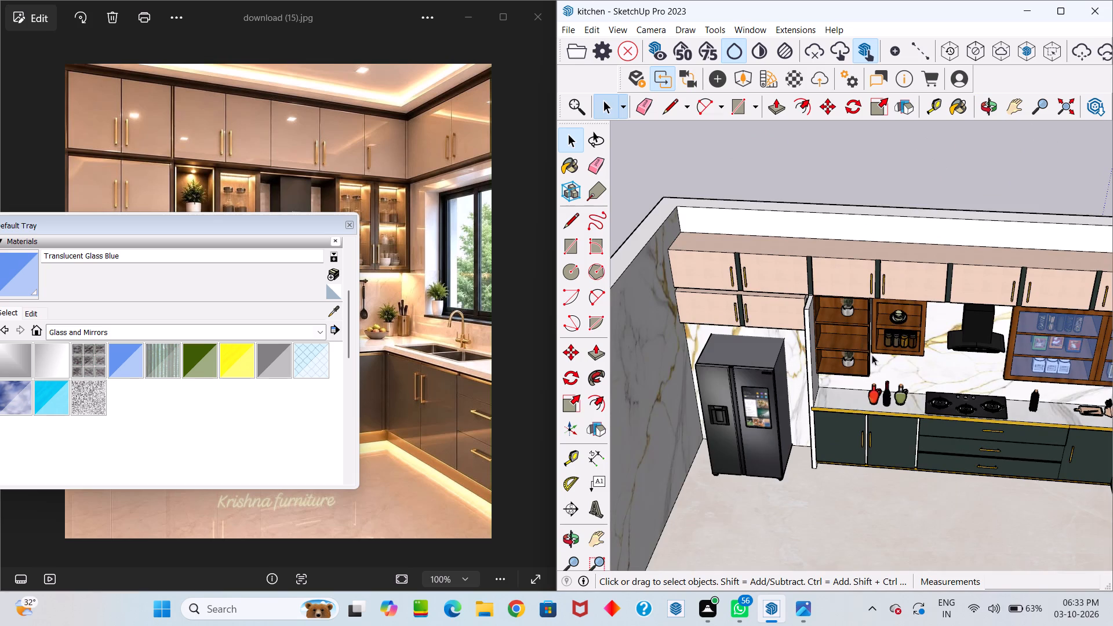
scroll(872, 355, up, 7)
middle_drag(892, 325, 910, 261)
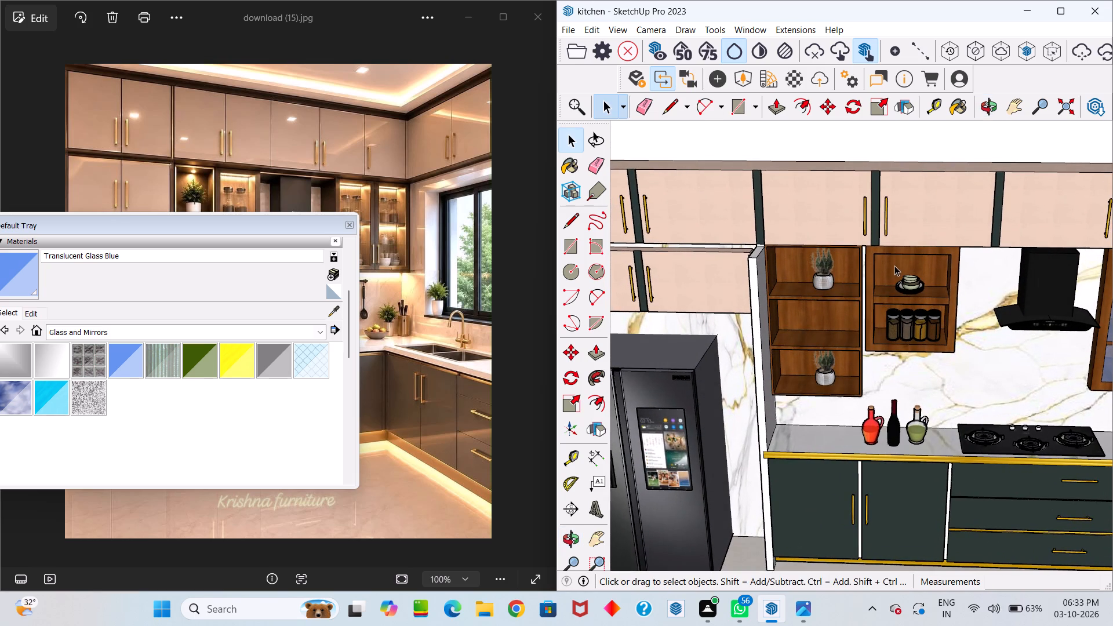
scroll(886, 276, up, 3)
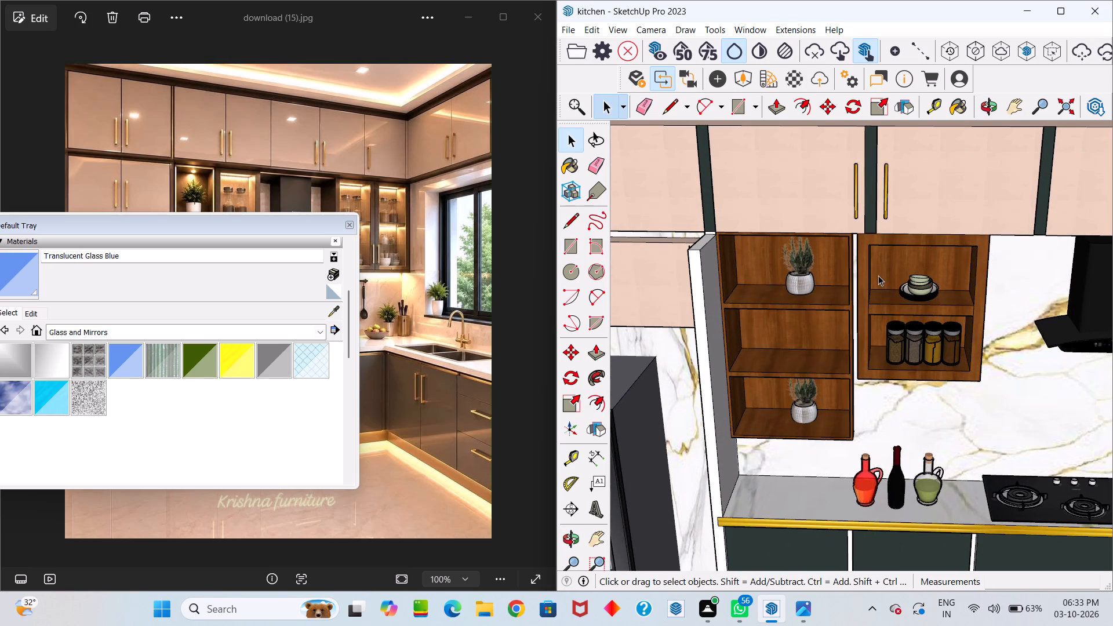
key(r)
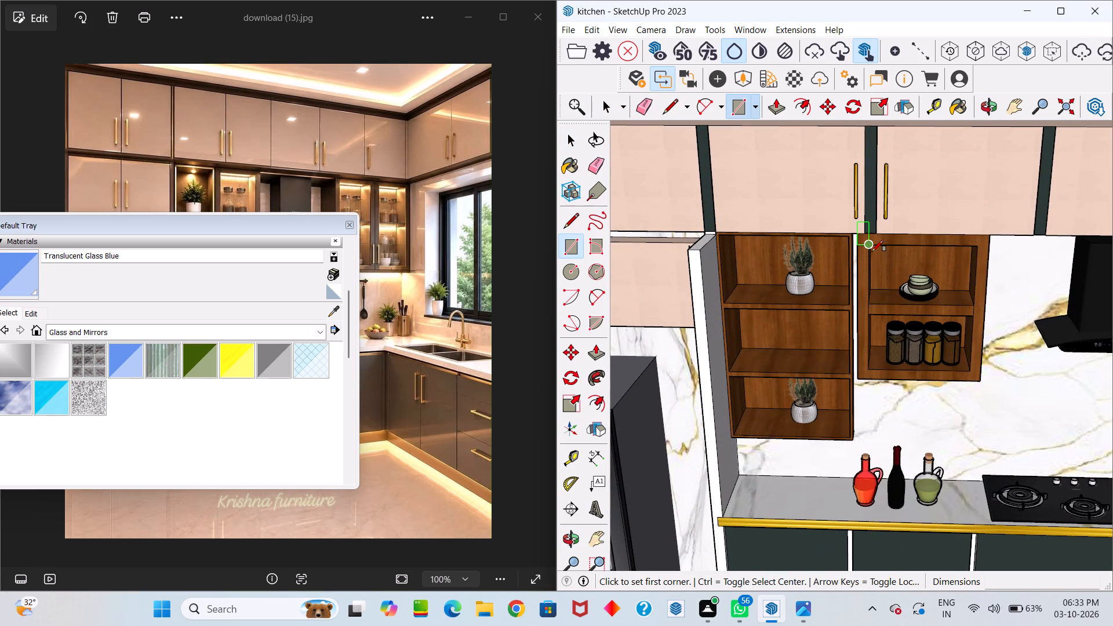
click(872, 251)
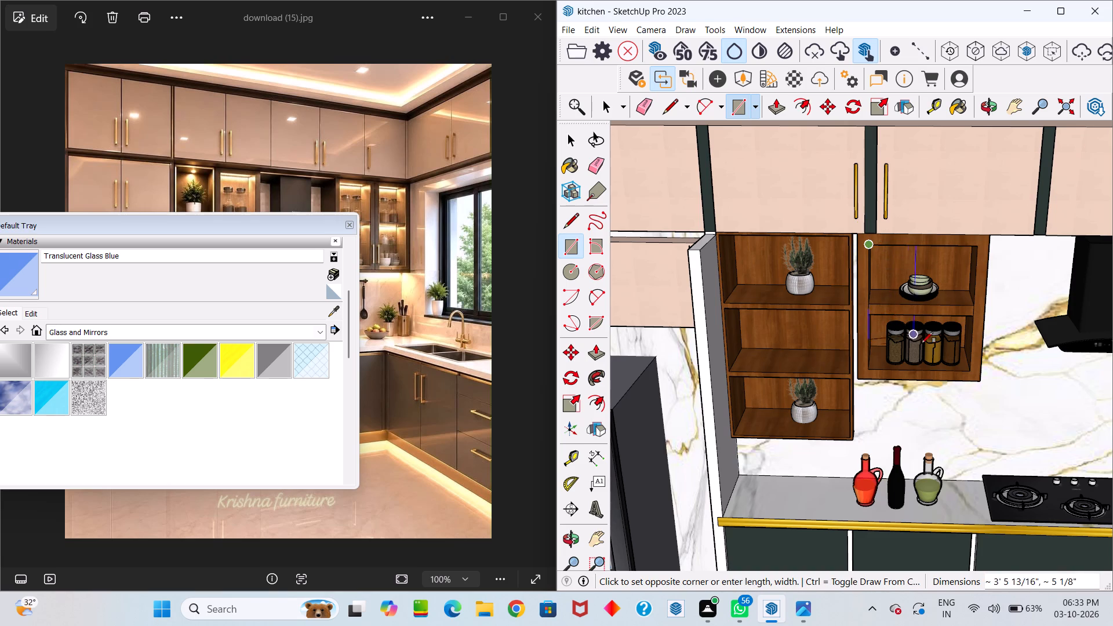
click(972, 374)
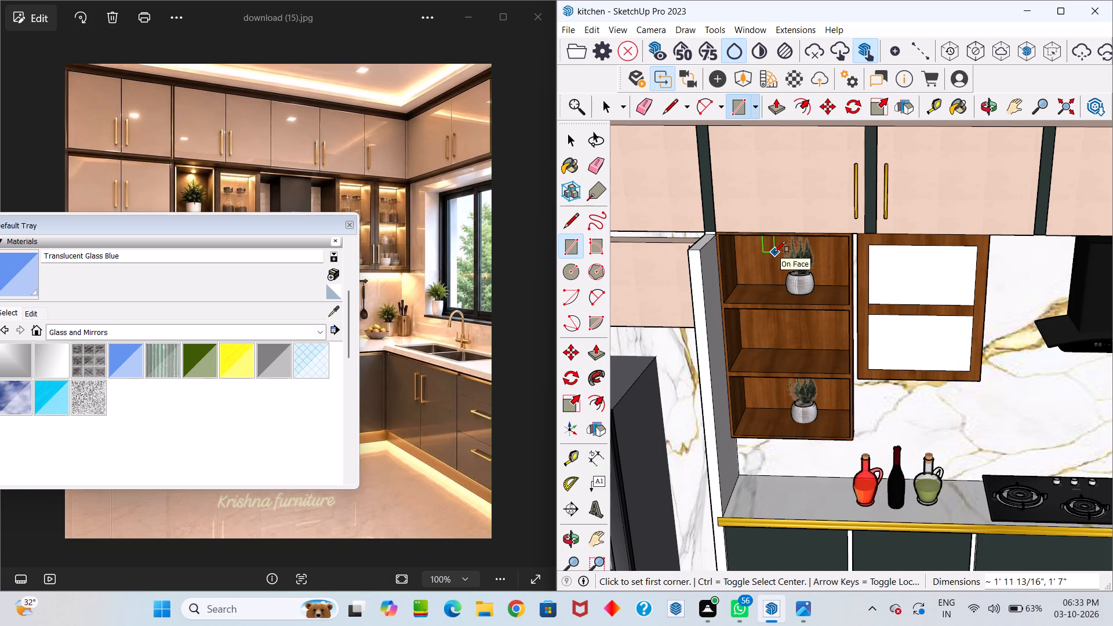
key(space)
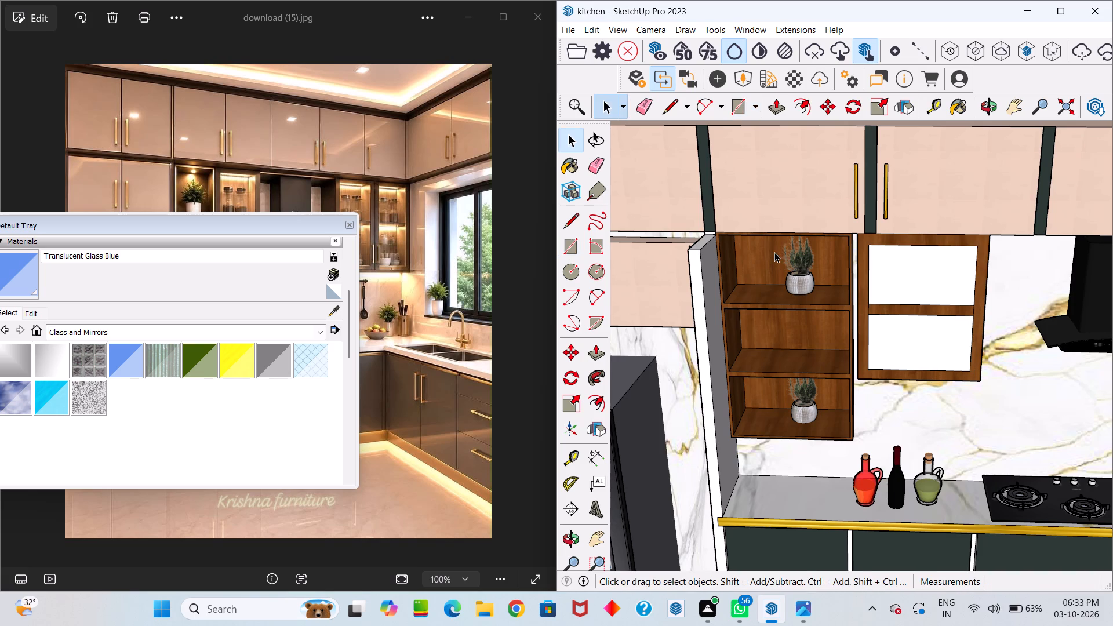
Examine the whole kitchen from the front and from above, including the upper cabinets, shelves and counter accessories.
scroll(922, 272, down, 1)
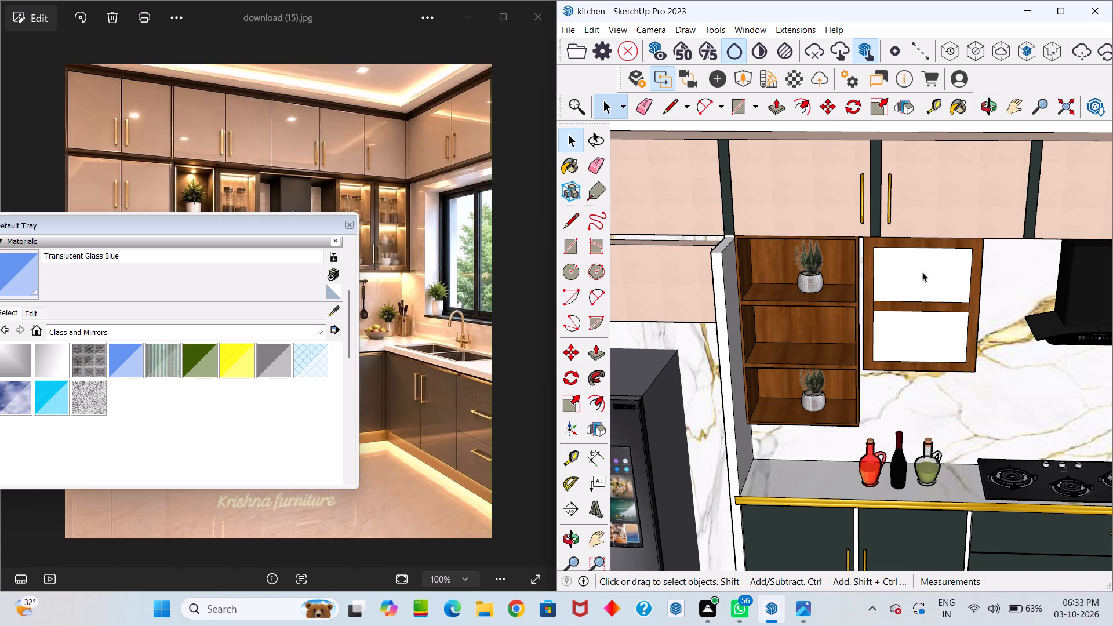
scroll(979, 268, down, 9)
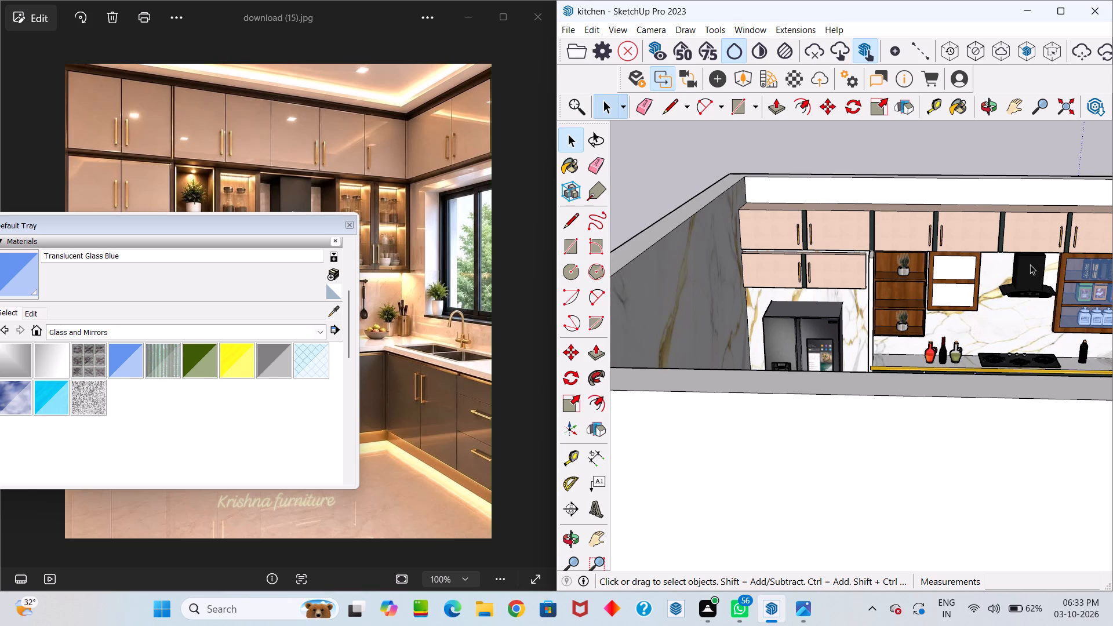
scroll(1032, 286, down, 3)
scroll(1031, 279, up, 5)
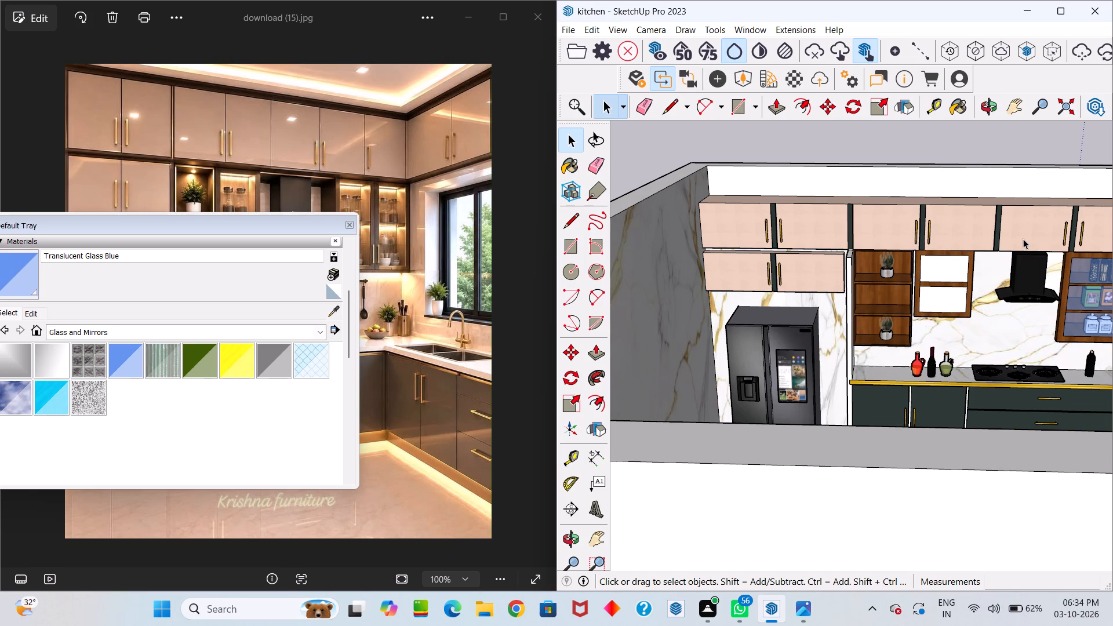
scroll(1111, 34, down, 5)
scroll(1068, 101, down, 17)
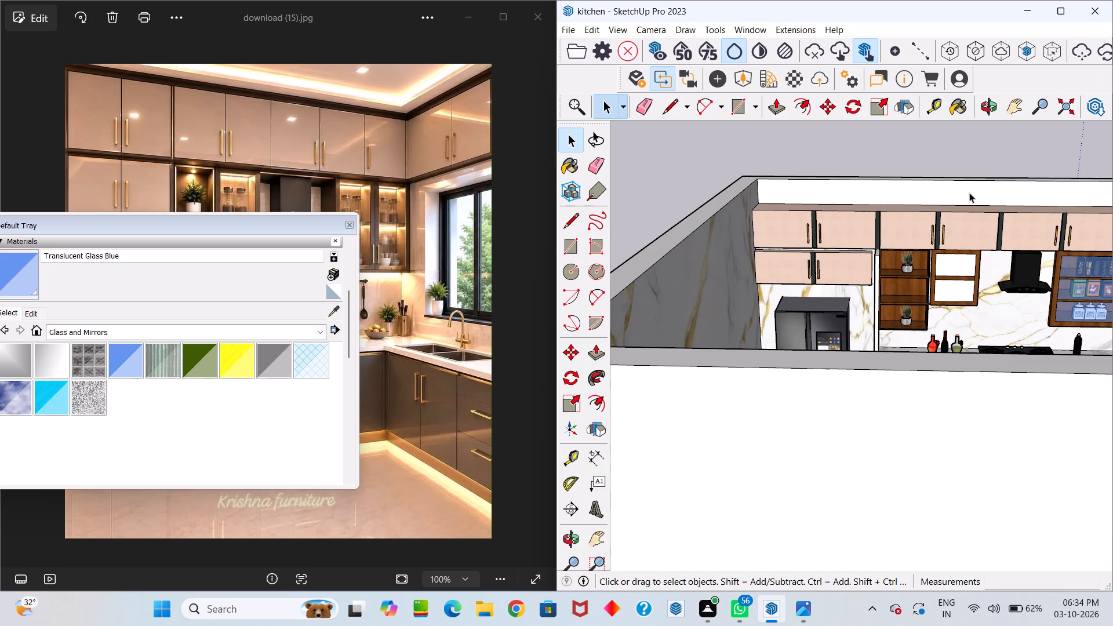
scroll(965, 183, down, 5)
middle_drag(946, 208, 966, 364)
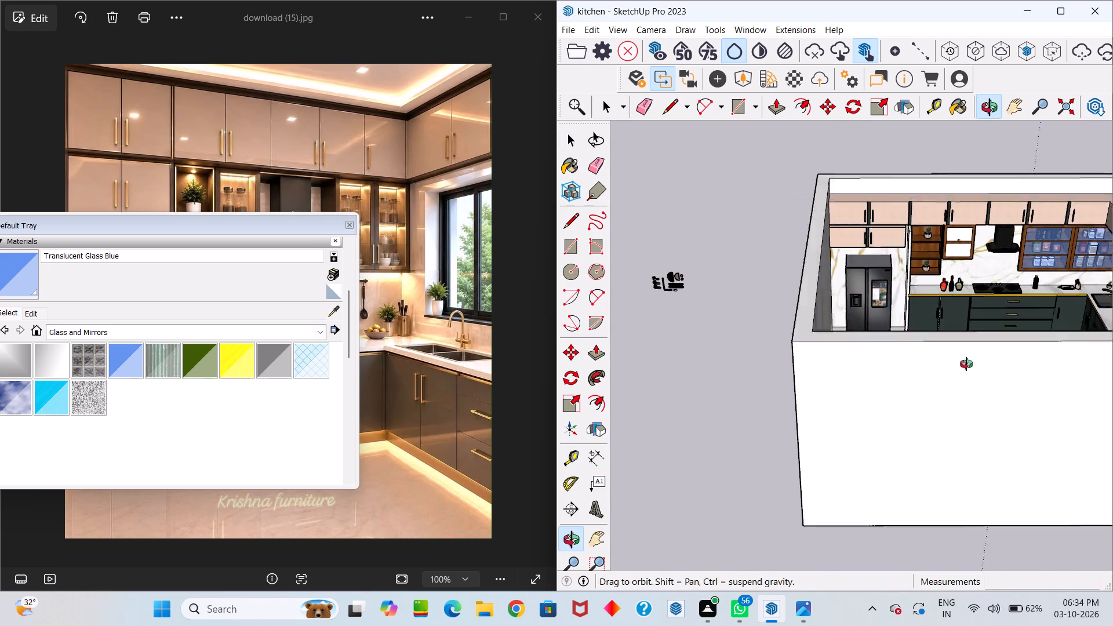
middle_drag(966, 364, 966, 381)
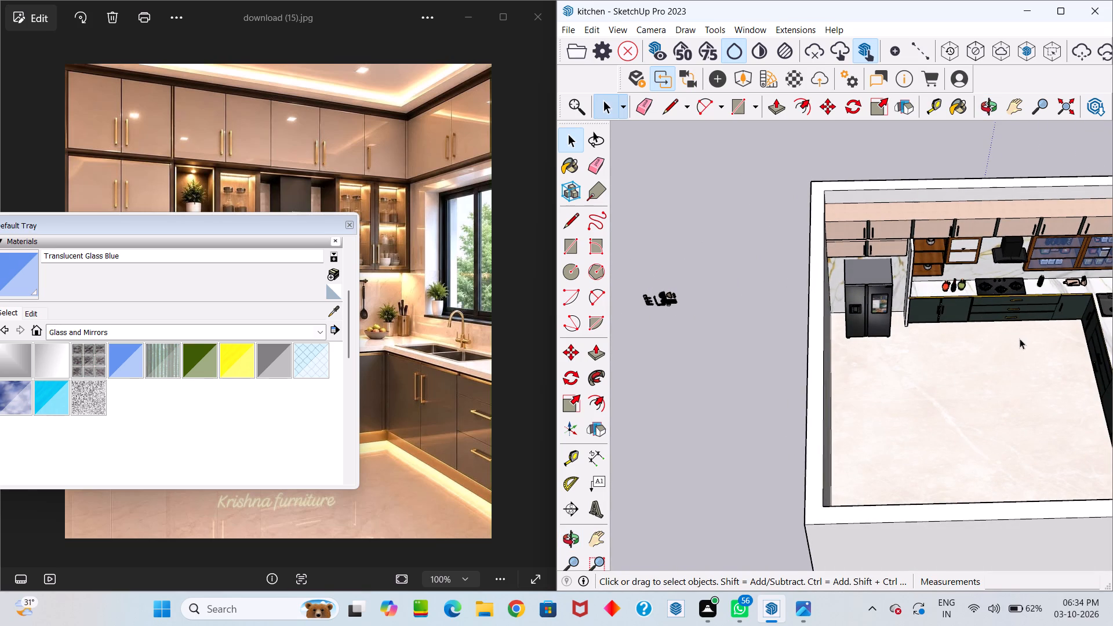
scroll(998, 380, down, 5)
scroll(1004, 314, up, 5)
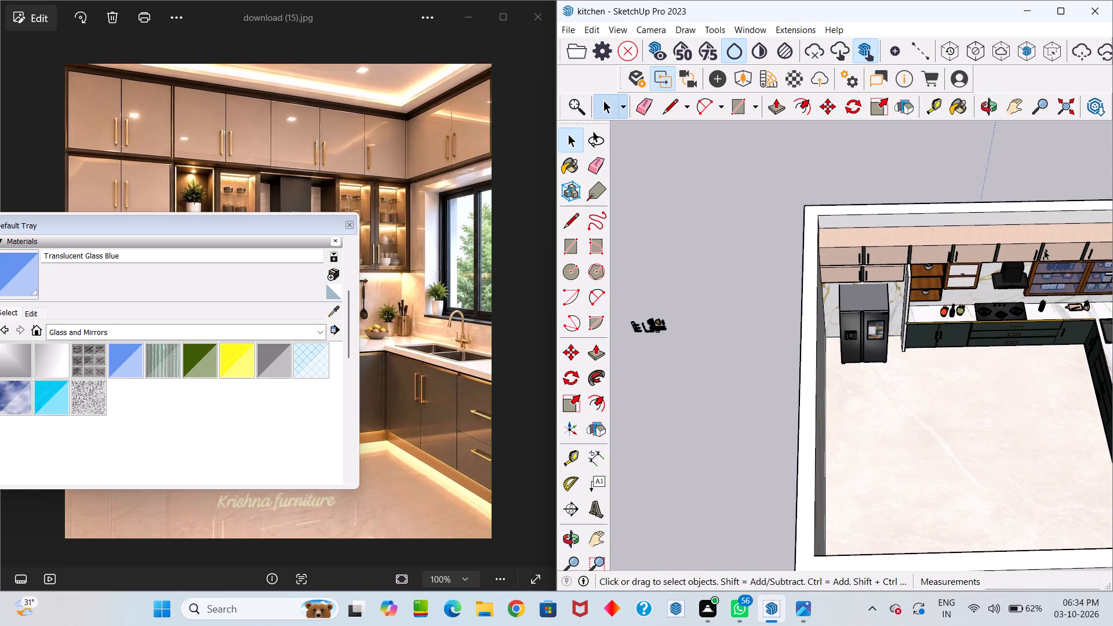
middle_drag(1044, 250, 903, 156)
scroll(1044, 250, down, 1)
drag(1044, 249, 903, 156)
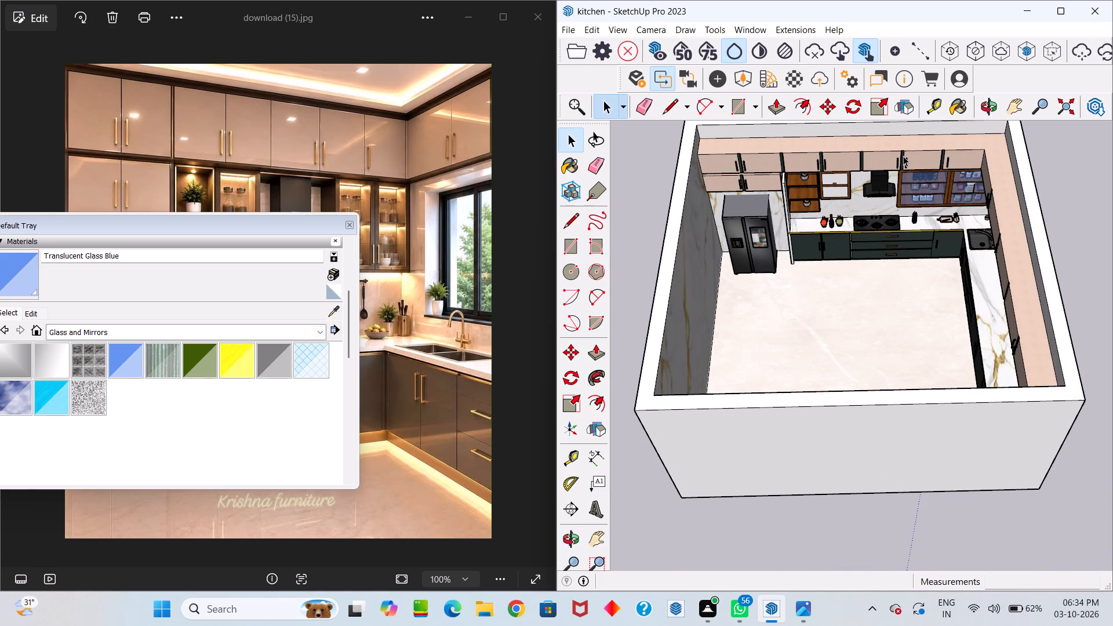
scroll(903, 156, up, 4)
scroll(938, 187, down, 1)
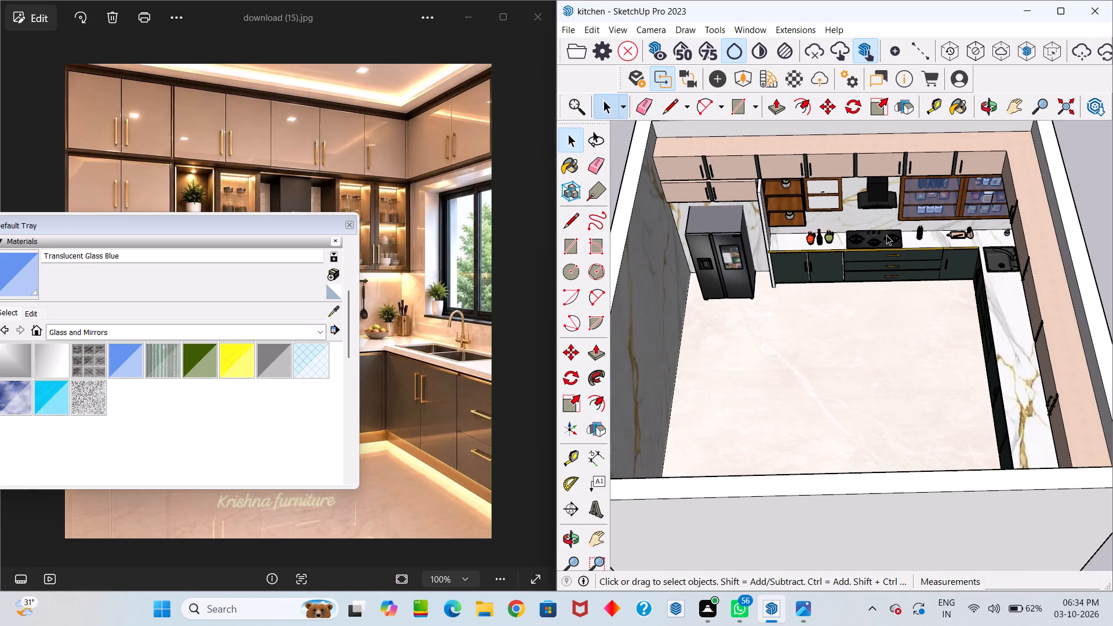
middle_drag(877, 241, 836, 186)
drag(874, 240, 836, 186)
scroll(871, 239, down, 1)
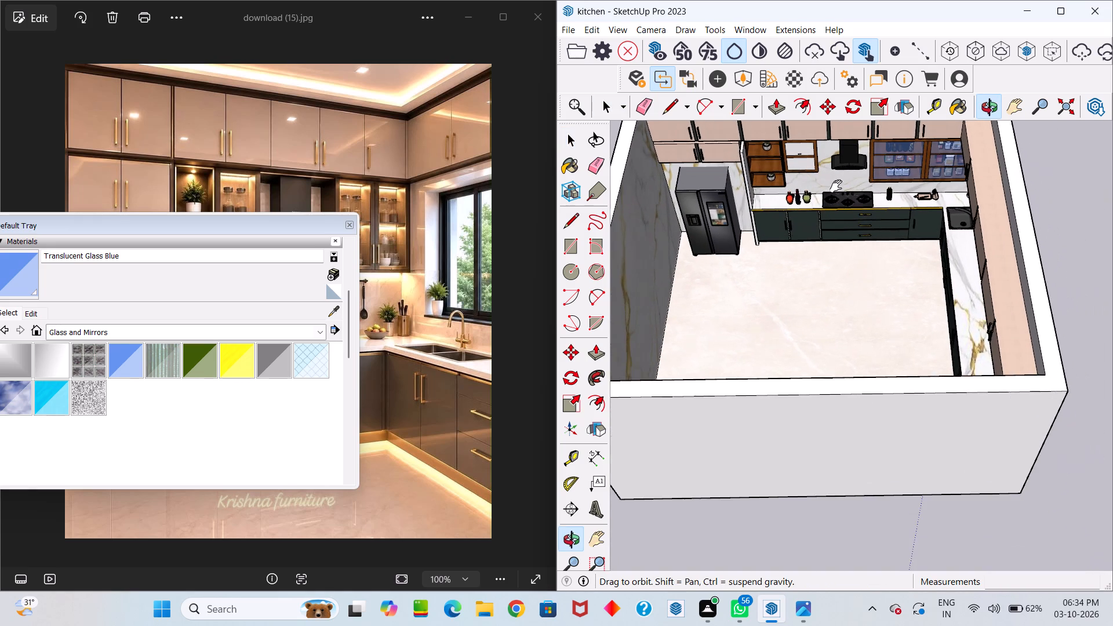
middle_drag(836, 186, 836, 185)
drag(836, 186, 836, 185)
middle_drag(843, 214, 897, 216)
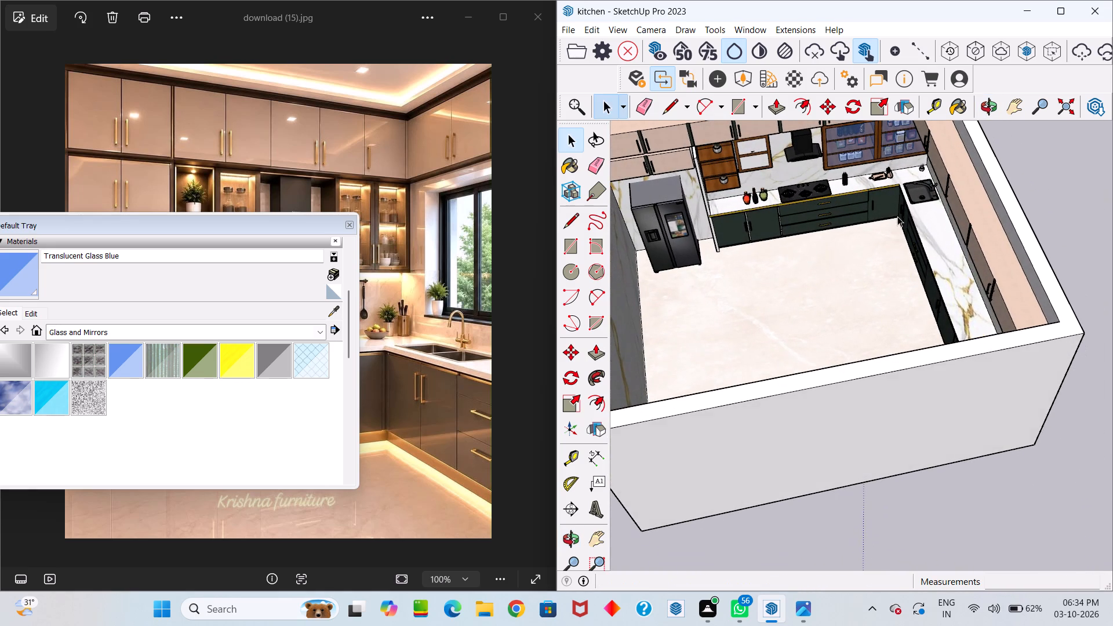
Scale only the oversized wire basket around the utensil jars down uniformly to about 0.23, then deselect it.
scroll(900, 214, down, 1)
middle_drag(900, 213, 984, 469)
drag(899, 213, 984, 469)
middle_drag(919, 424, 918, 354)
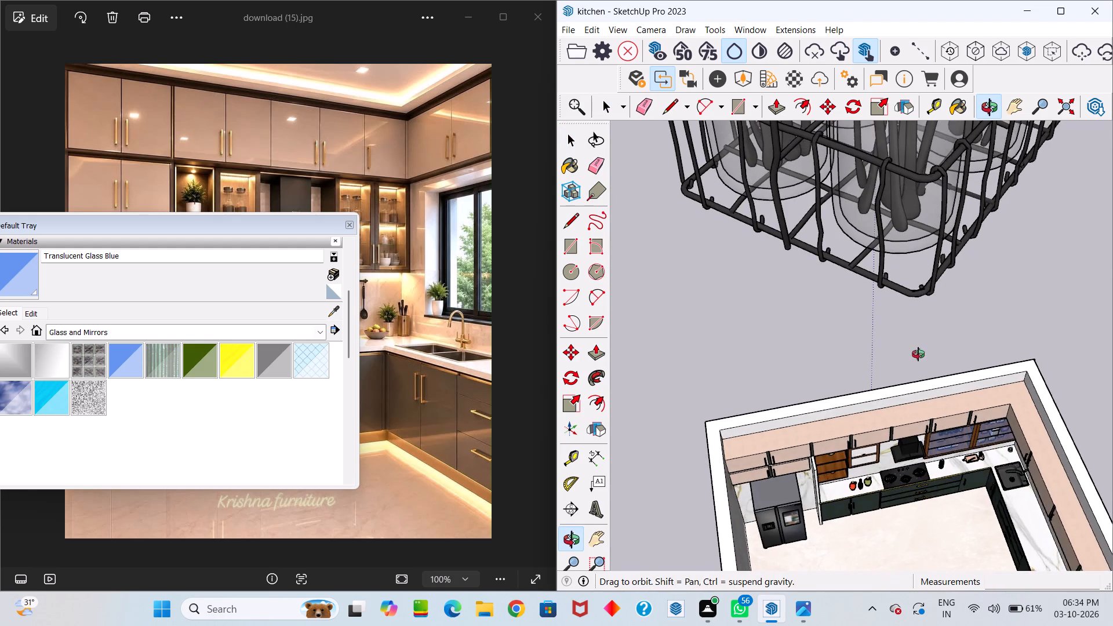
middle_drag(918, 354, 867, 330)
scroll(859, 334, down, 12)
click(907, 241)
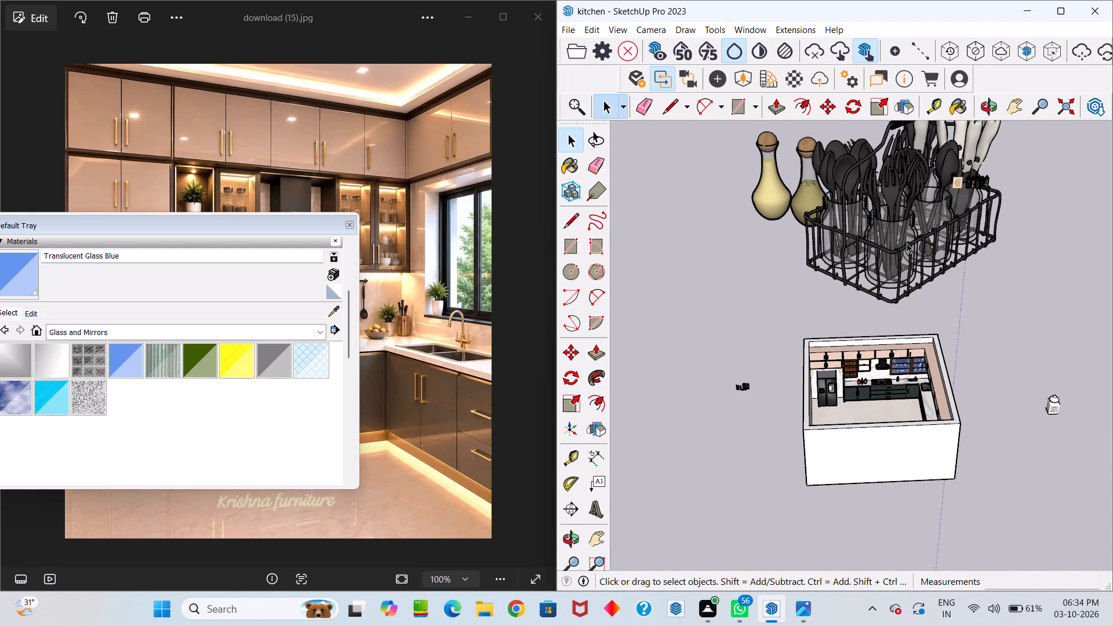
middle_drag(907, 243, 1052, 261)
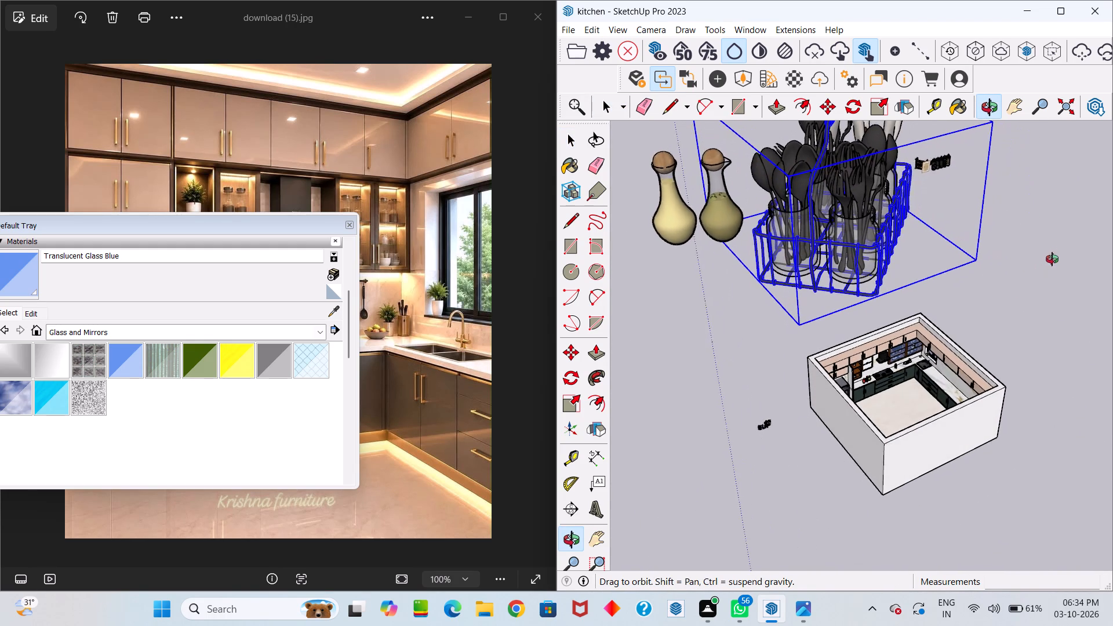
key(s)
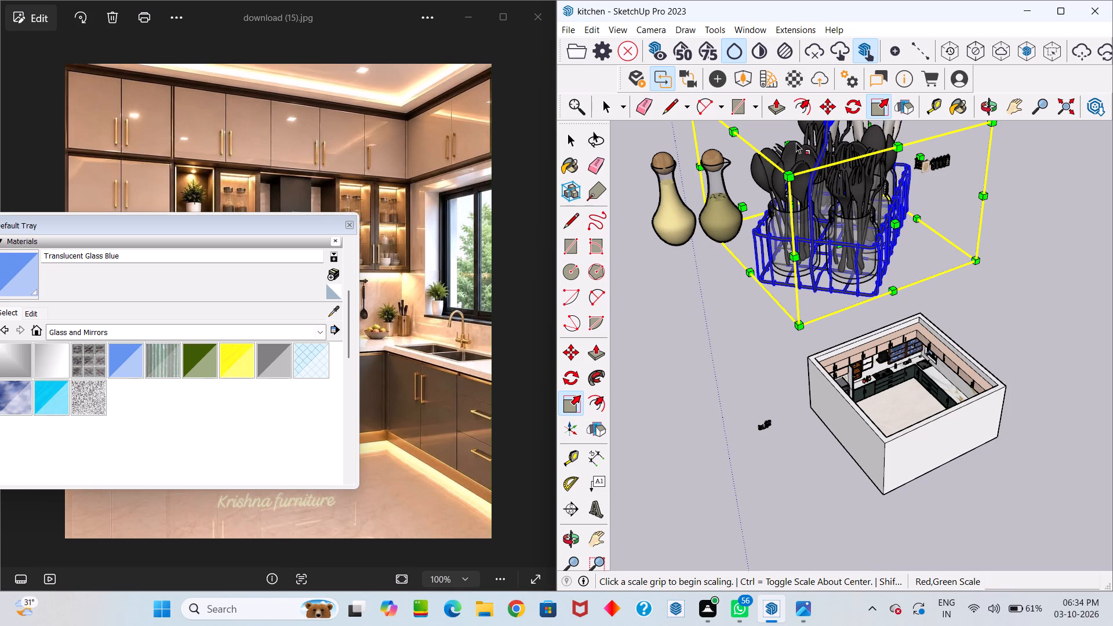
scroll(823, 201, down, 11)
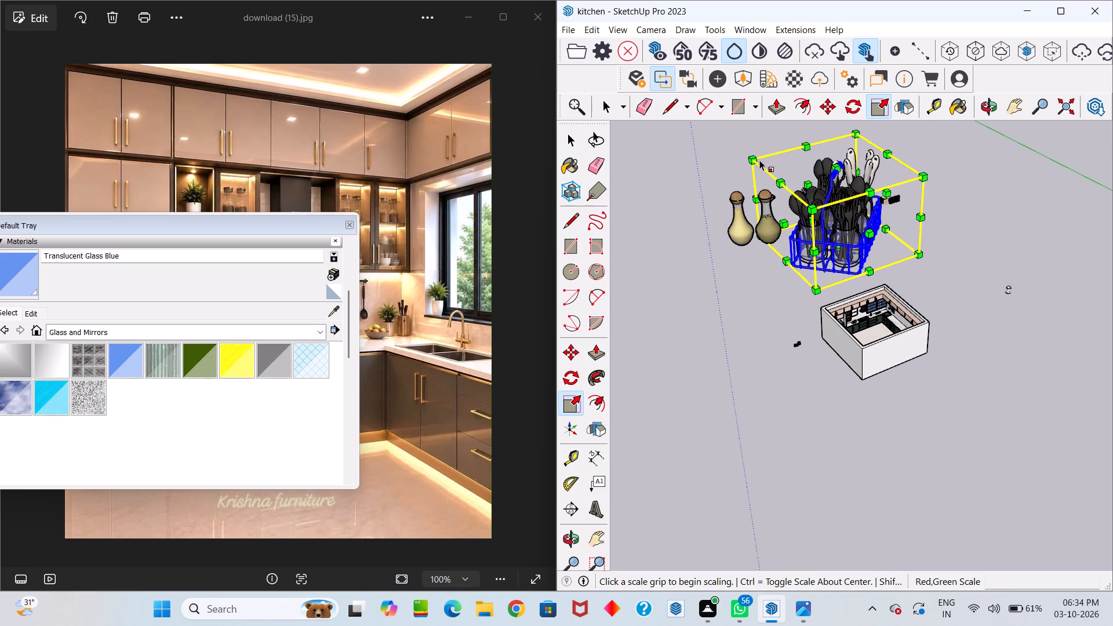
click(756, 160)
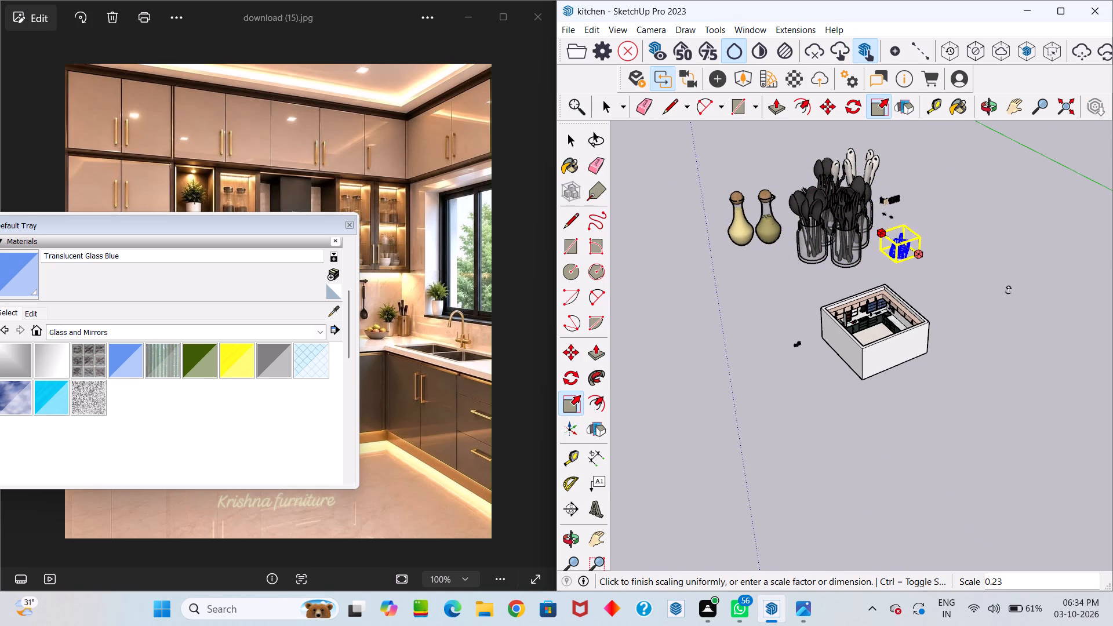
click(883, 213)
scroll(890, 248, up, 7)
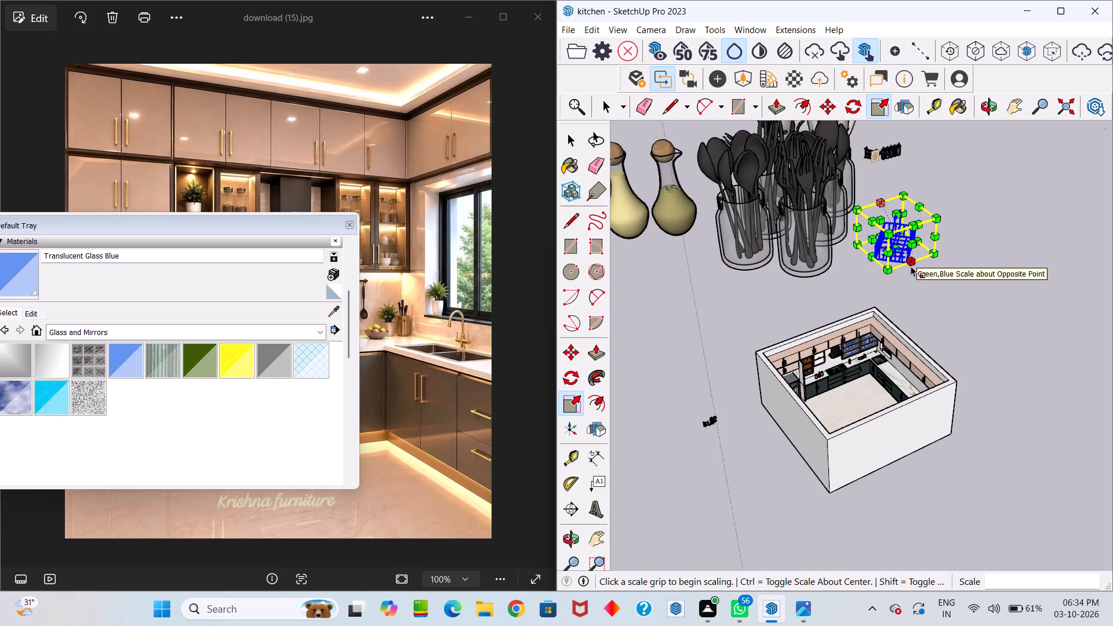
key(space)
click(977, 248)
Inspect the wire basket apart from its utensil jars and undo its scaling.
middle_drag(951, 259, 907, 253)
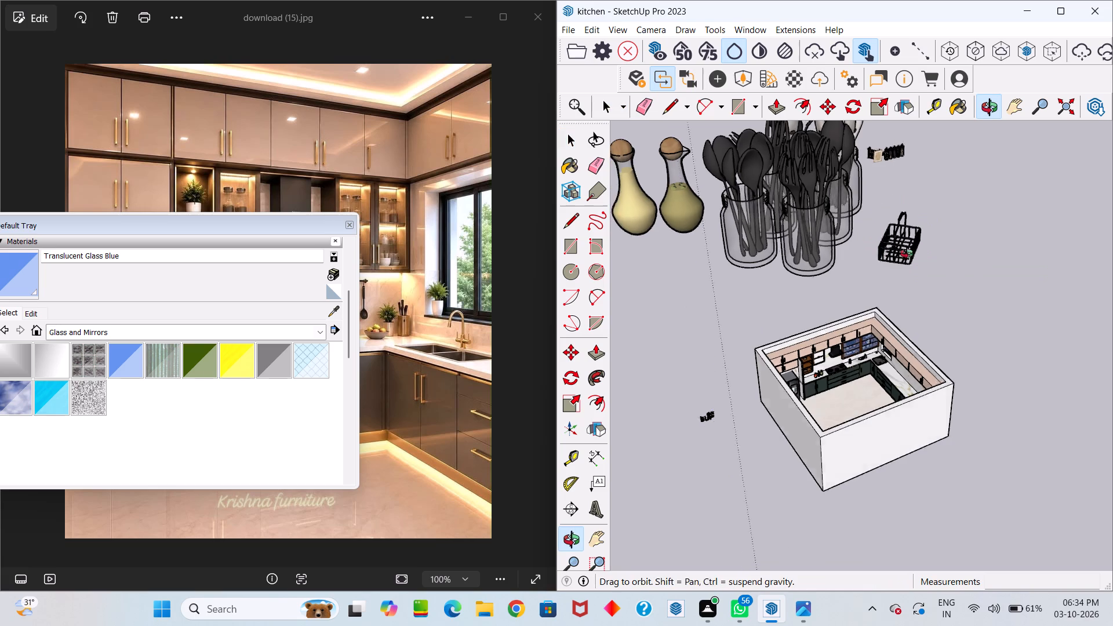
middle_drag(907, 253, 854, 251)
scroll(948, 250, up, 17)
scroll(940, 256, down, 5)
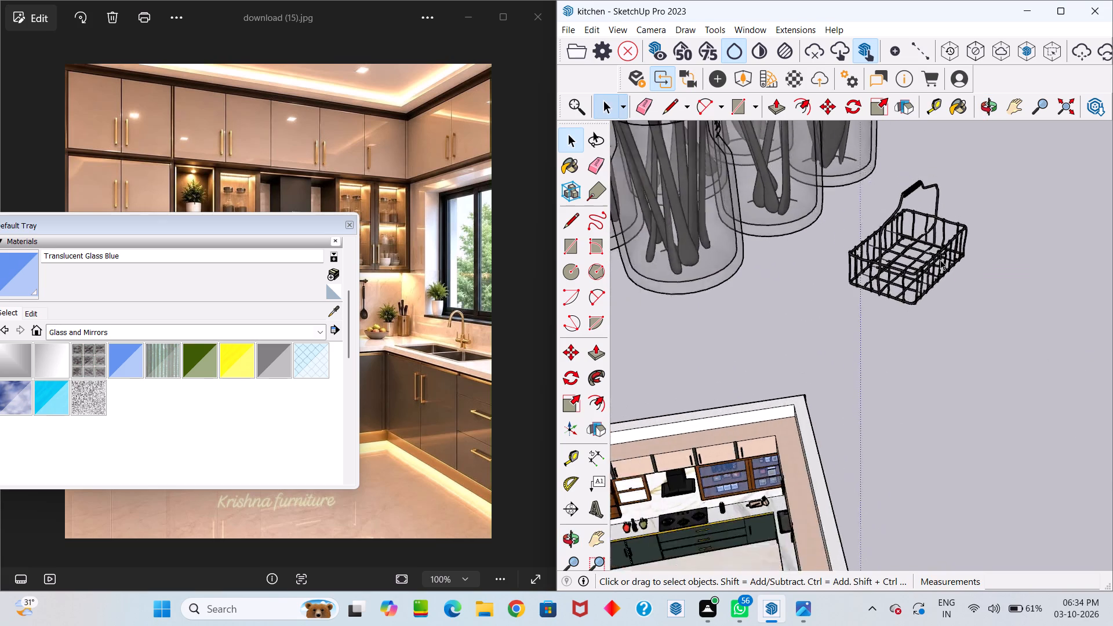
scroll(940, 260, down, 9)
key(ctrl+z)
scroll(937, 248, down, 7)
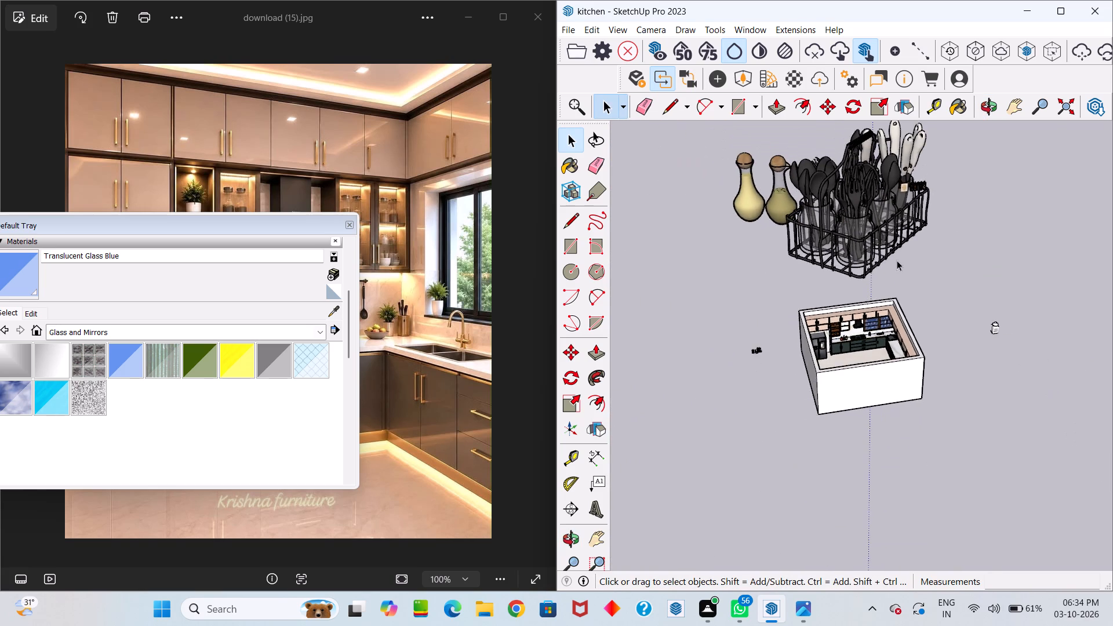
Select the whole oversized set of wire basket, utensil jars and two oil bottles and scale it down uniformly to about 0.28.
scroll(897, 260, down, 4)
click(882, 198)
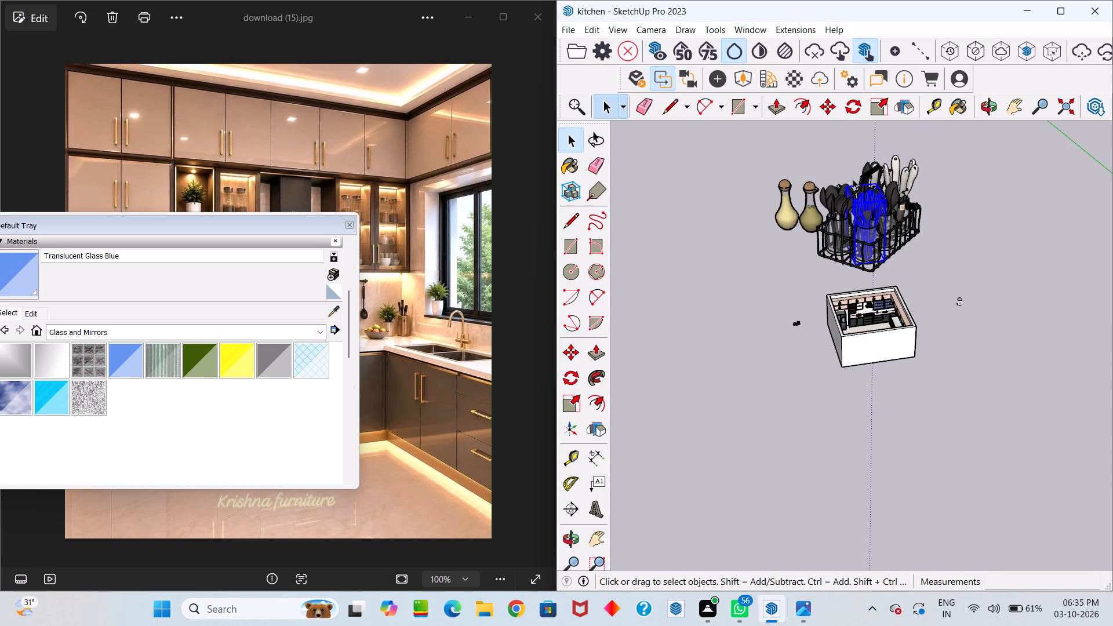
drag(725, 154, 983, 279)
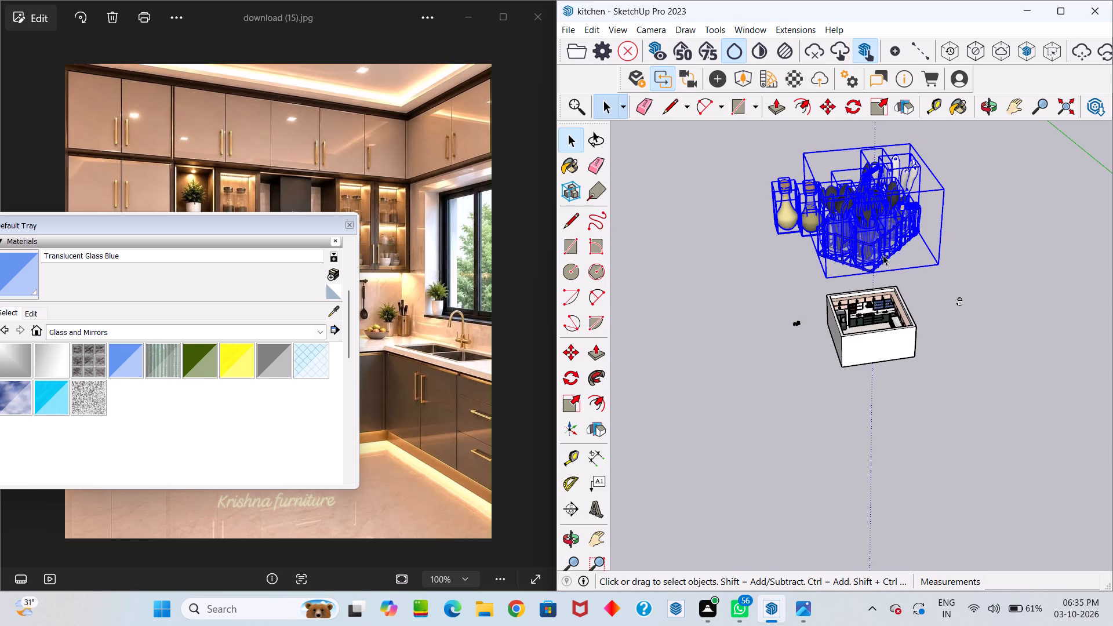
key(m)
key(s)
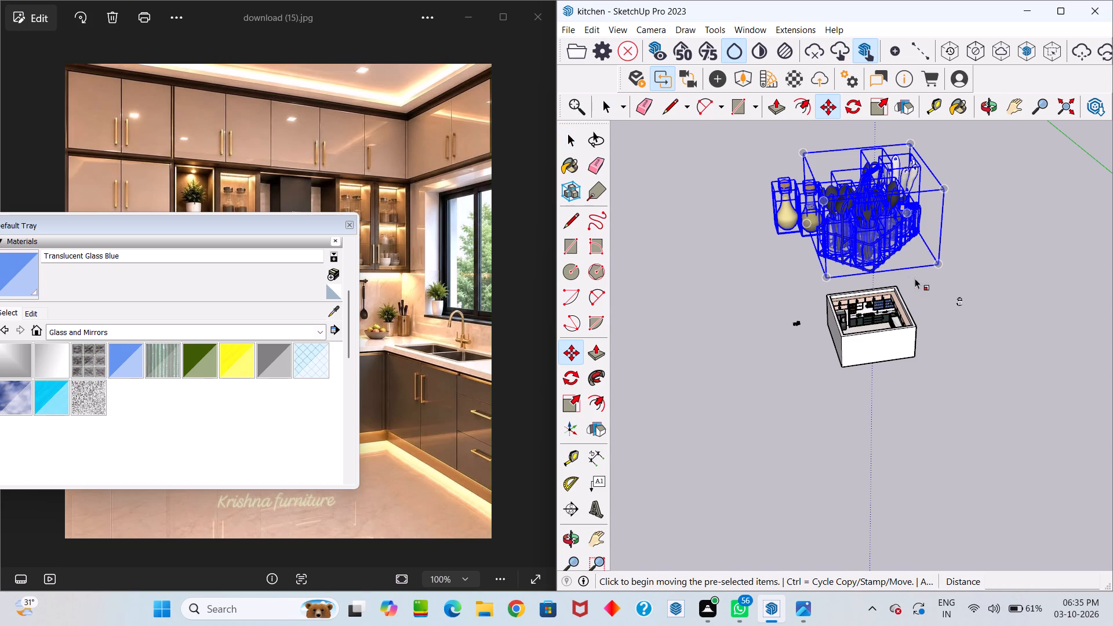
click(940, 263)
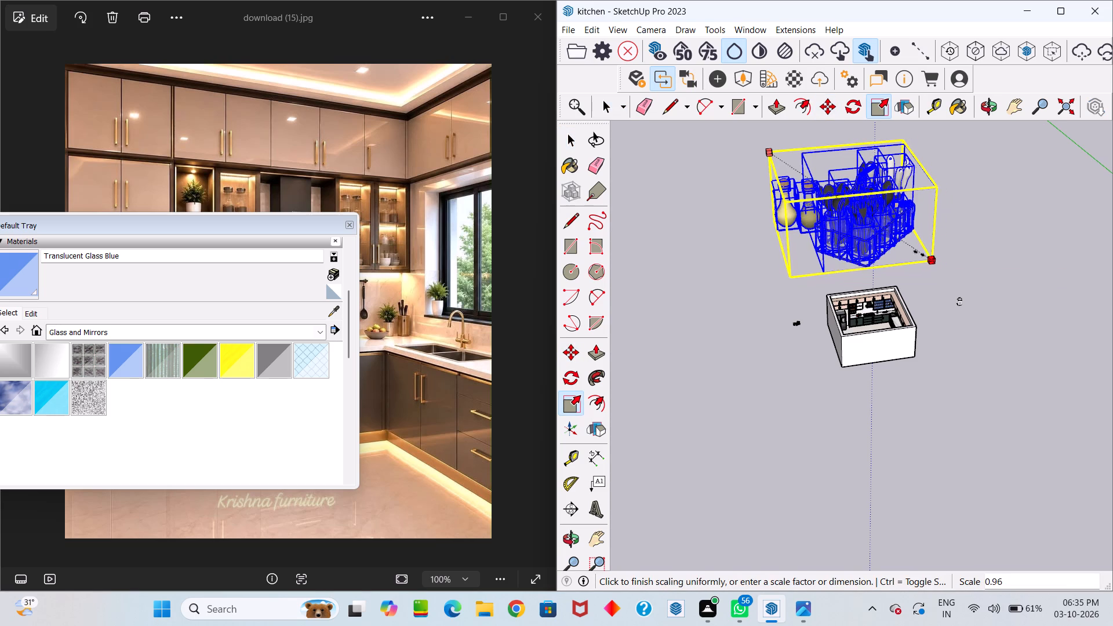
click(822, 174)
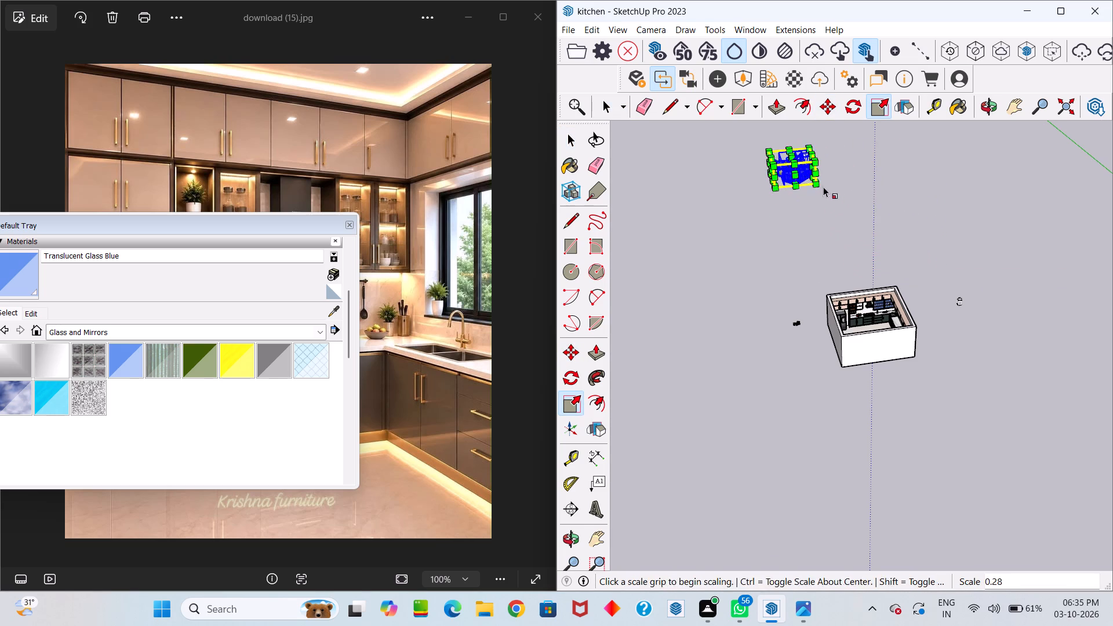
middle_drag(823, 190, 836, 246)
middle_drag(829, 245, 831, 248)
drag(817, 246, 831, 248)
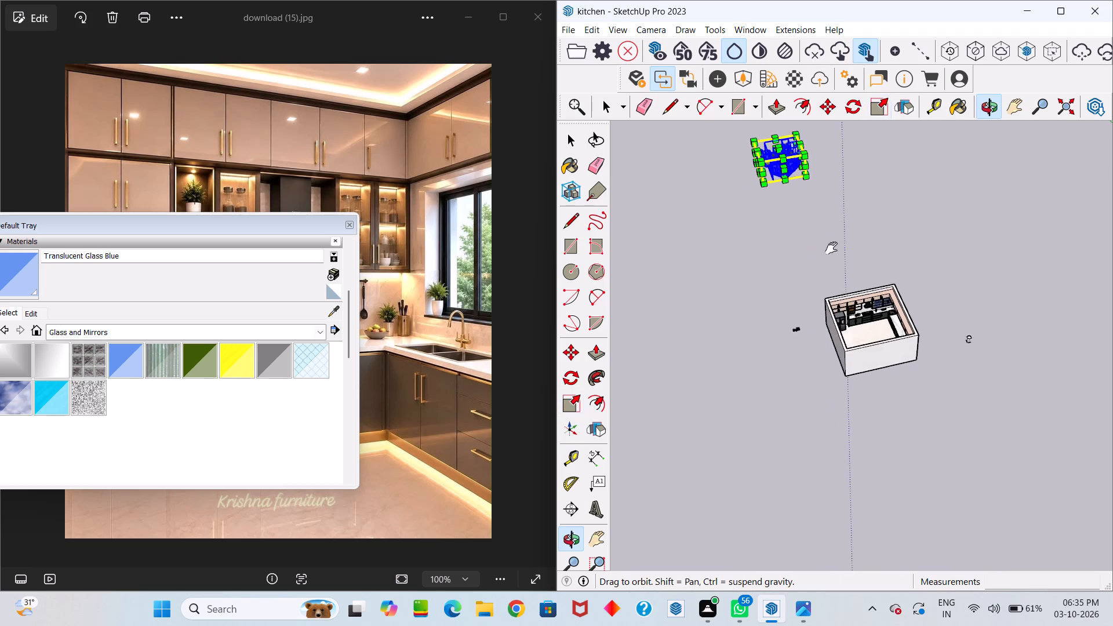
drag(831, 248, 966, 359)
middle_drag(831, 248, 966, 354)
middle_drag(951, 340, 930, 247)
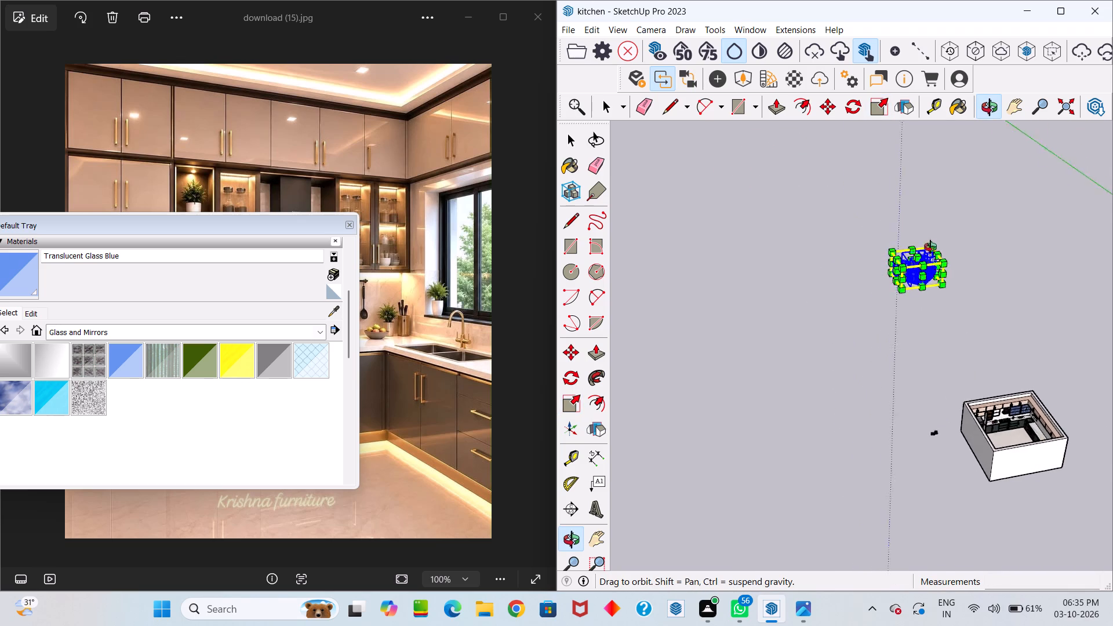
middle_drag(930, 247, 900, 196)
key(space)
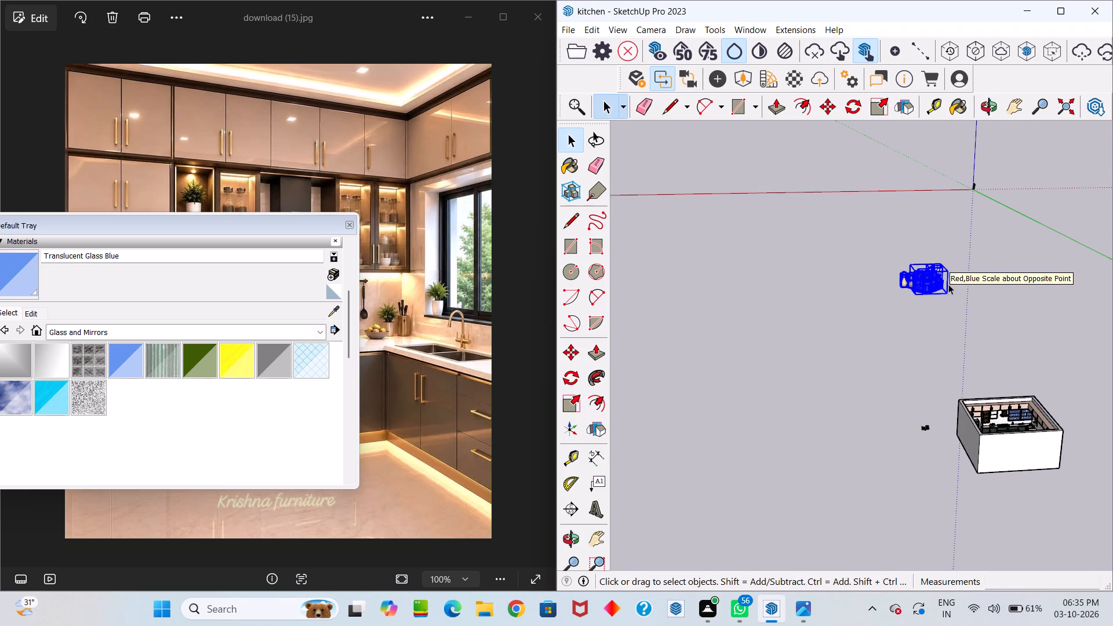
Move the selected basket and bottle set about 50' 2" into the kitchen, placing its corner on the marble countertop along the window wall.
middle_drag(947, 287, 902, 285)
key(m)
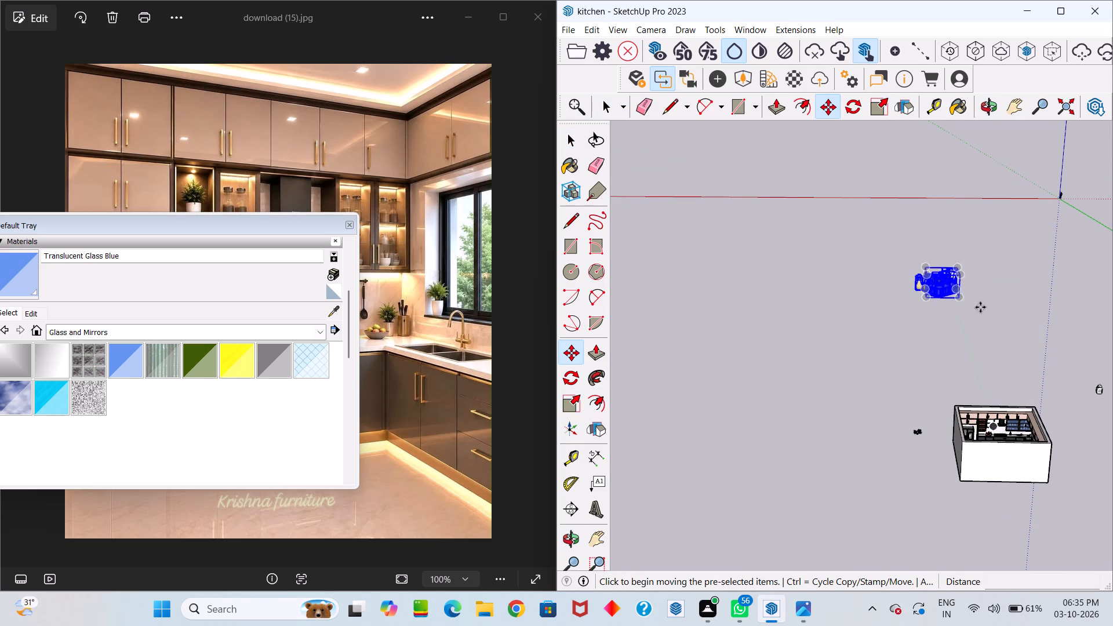
click(959, 301)
scroll(961, 339, down, 12)
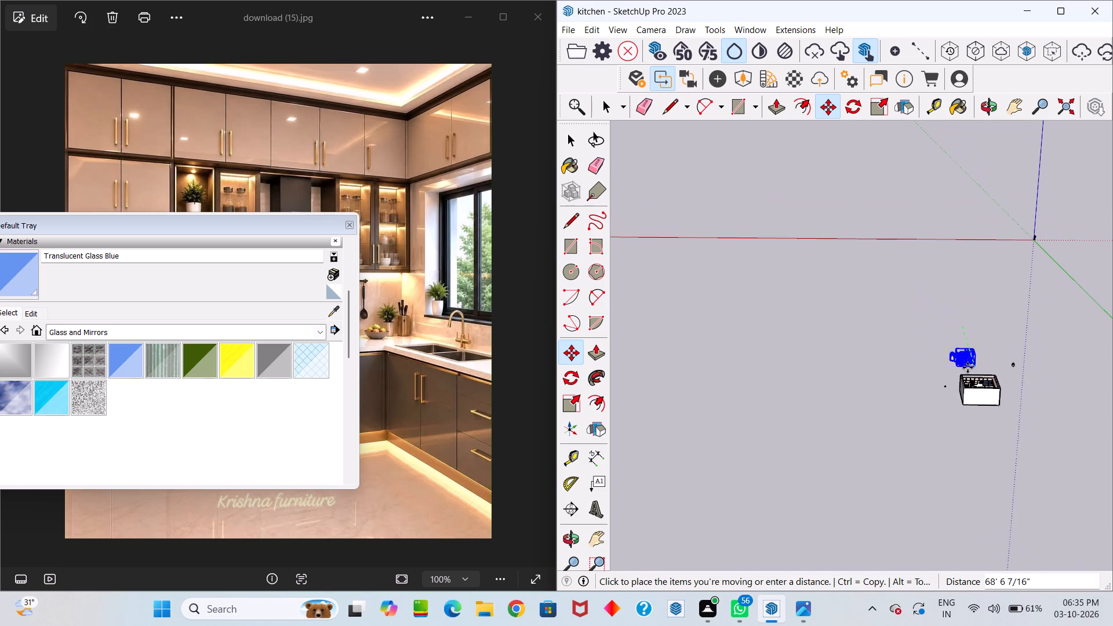
middle_drag(983, 359, 1027, 521)
scroll(1019, 382, up, 14)
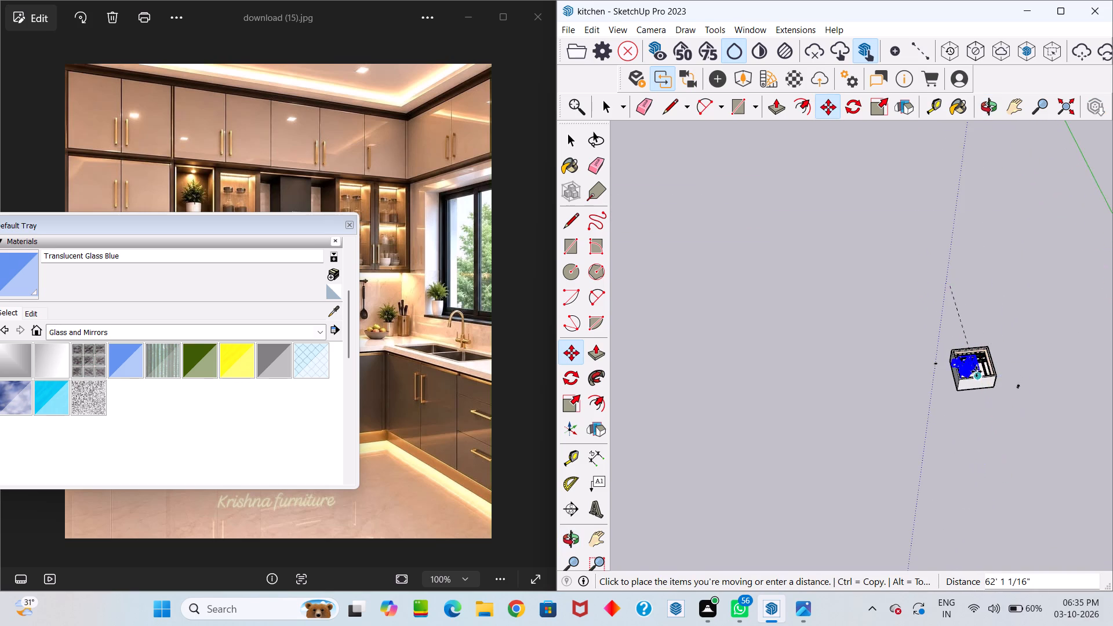
scroll(984, 359, up, 14)
scroll(991, 363, up, 20)
scroll(991, 363, up, 2)
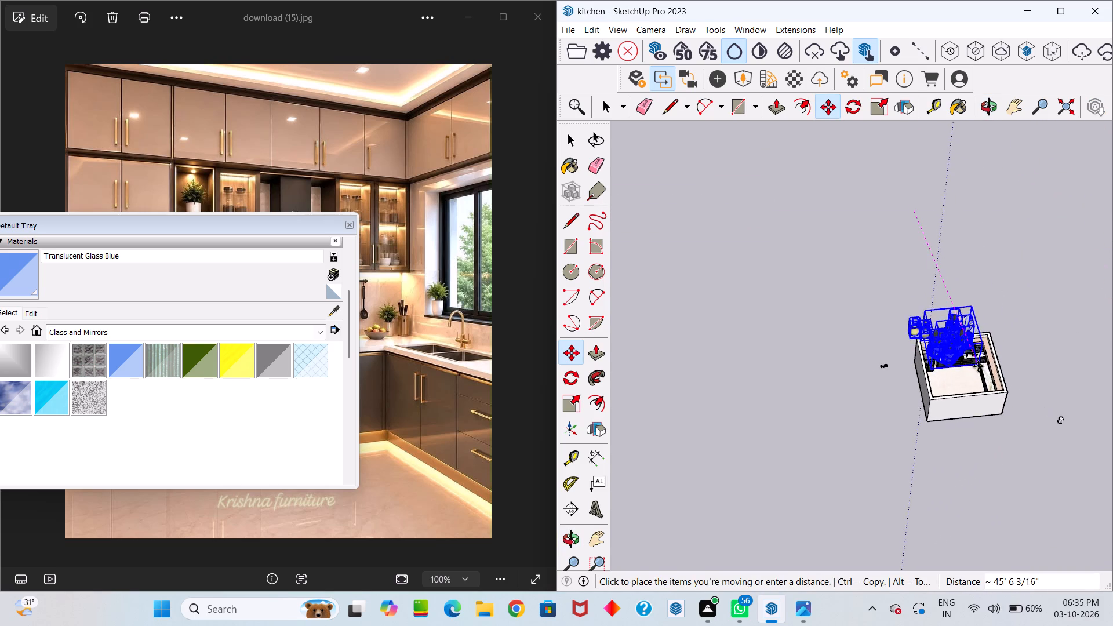
scroll(978, 366, up, 18)
scroll(999, 387, up, 13)
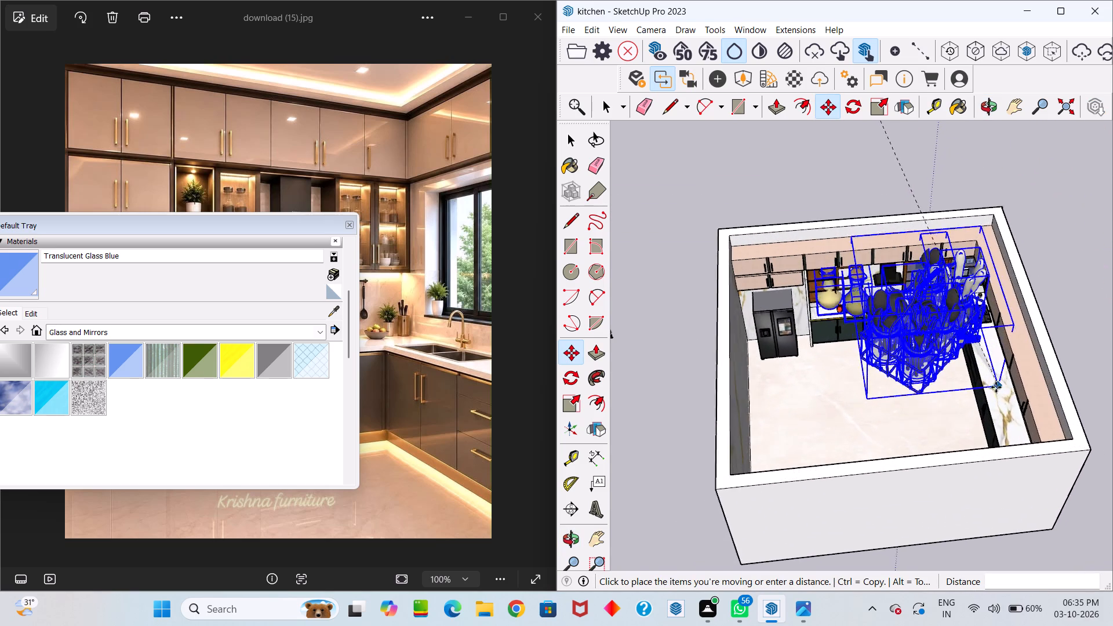
scroll(996, 387, up, 8)
scroll(991, 385, down, 2)
scroll(984, 379, up, 19)
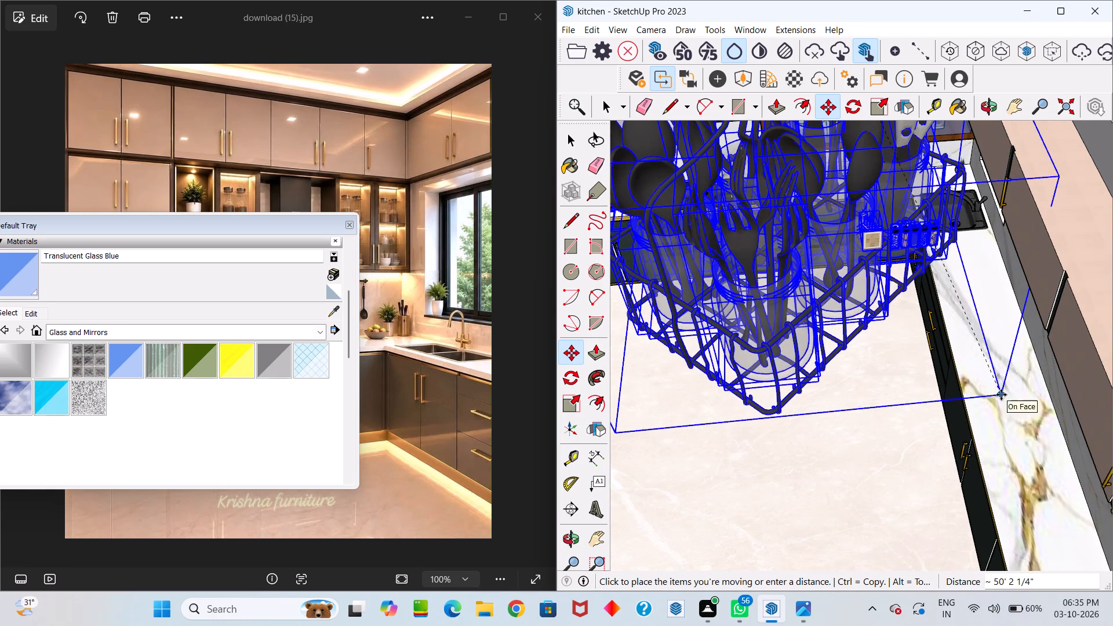
click(1001, 395)
Scale the basket and bottle set down uniformly in two passes, the second to about 0.38.
scroll(988, 395, down, 6)
middle_drag(963, 398, 1037, 316)
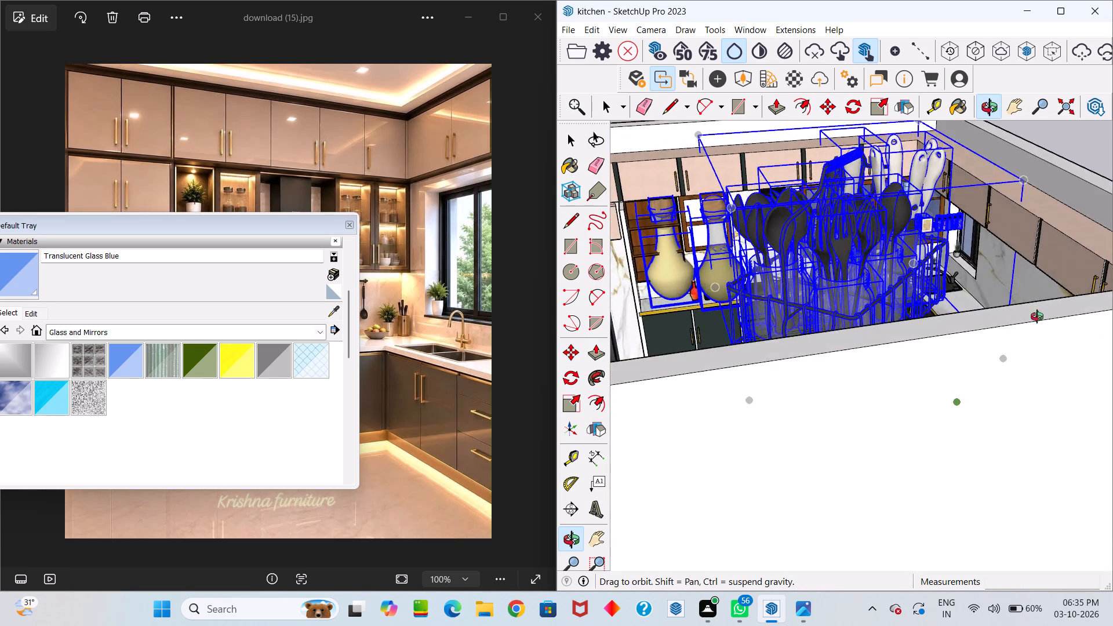
middle_drag(1037, 316, 1067, 365)
key(s)
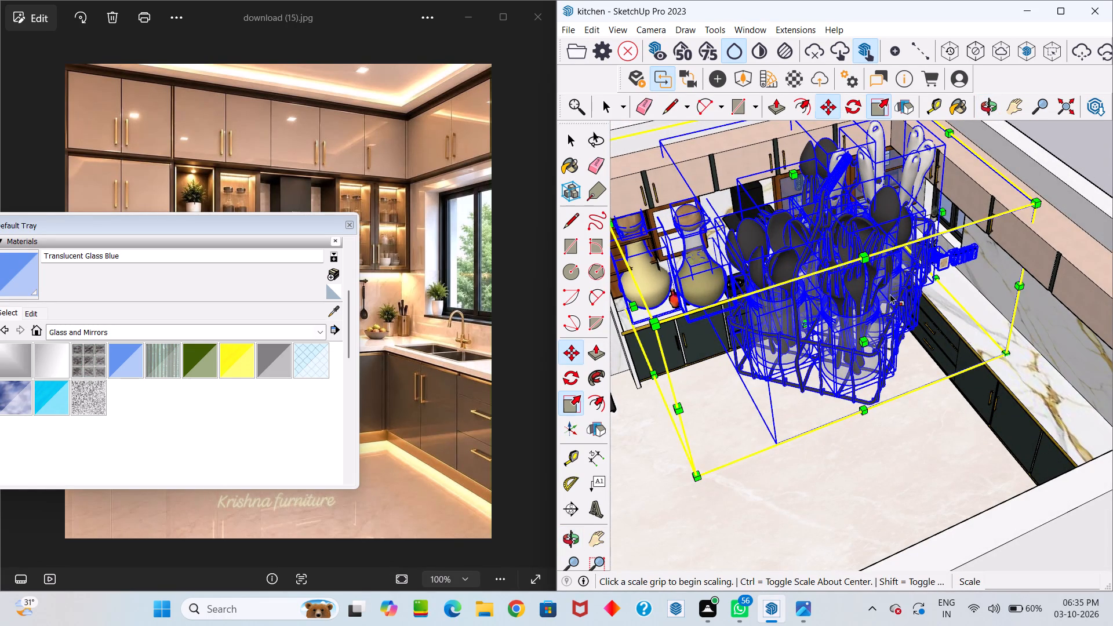
drag(699, 479, 723, 452)
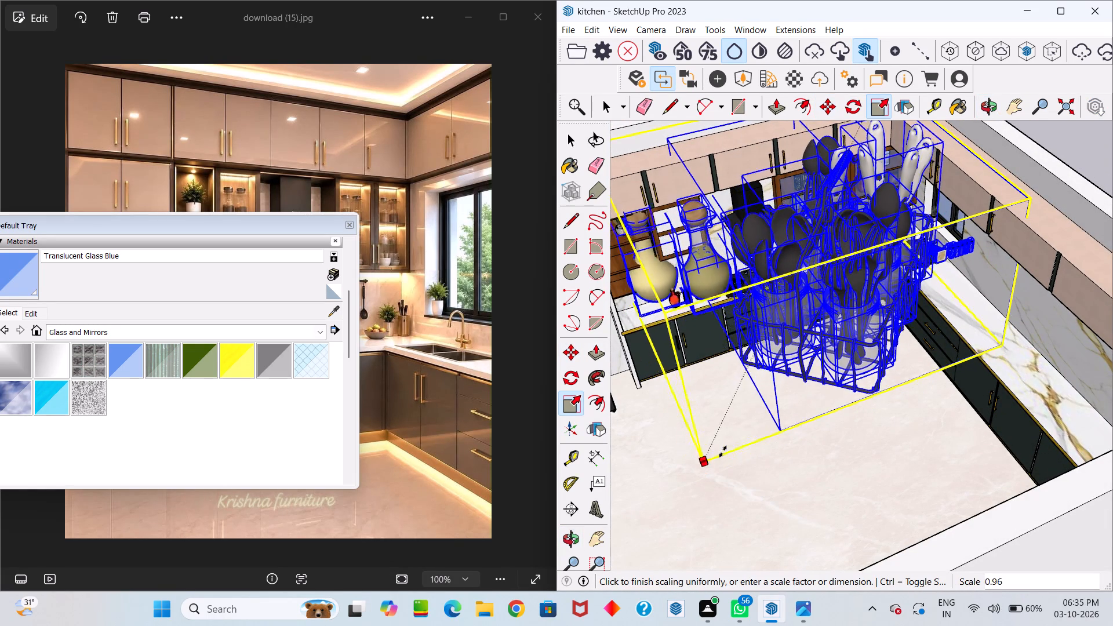
drag(723, 452, 815, 310)
middle_drag(746, 250, 747, 250)
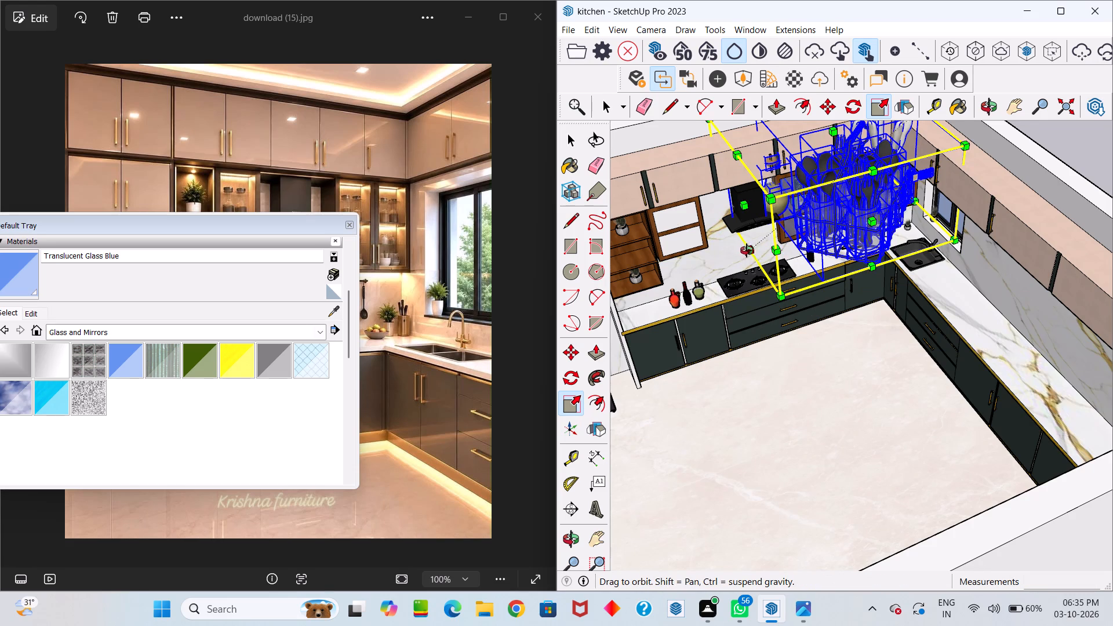
middle_drag(747, 250, 1081, 221)
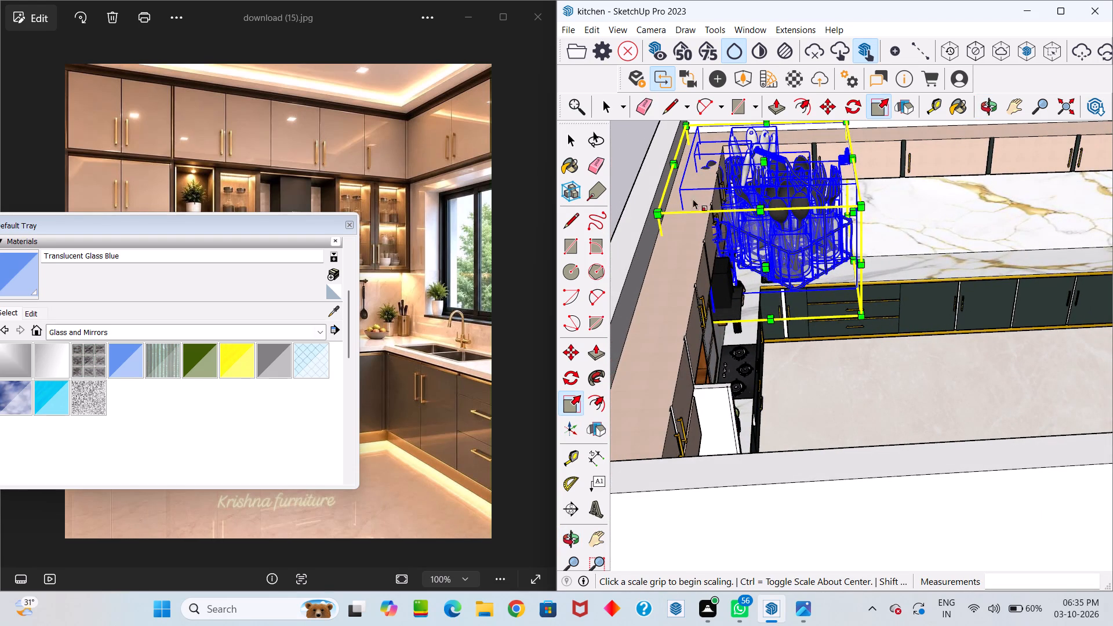
drag(660, 210, 673, 223)
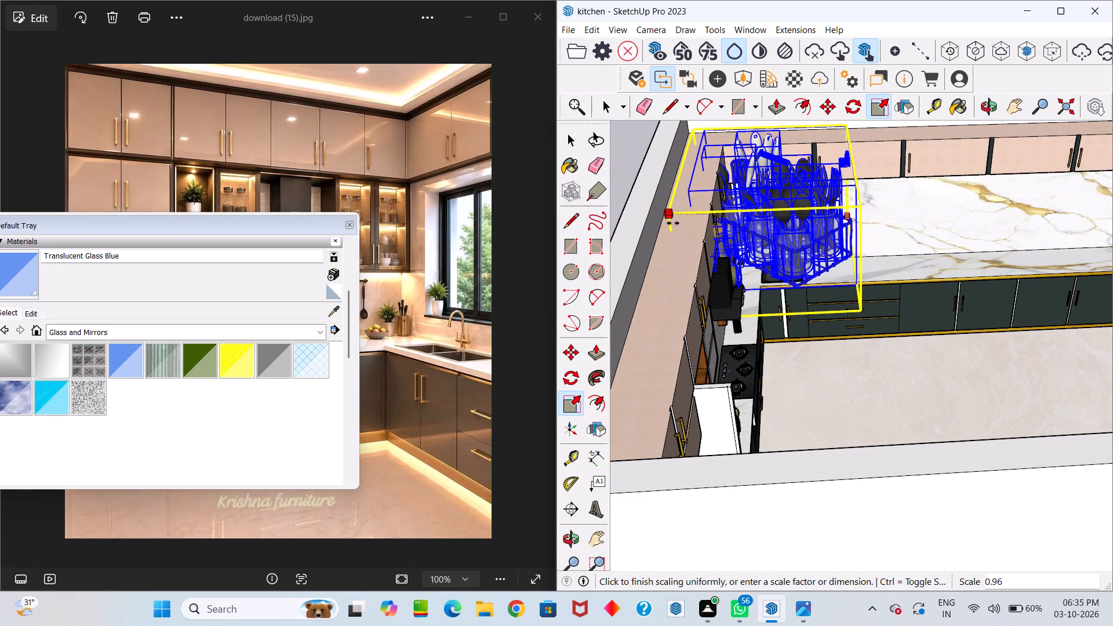
drag(673, 223, 792, 254)
click(792, 254)
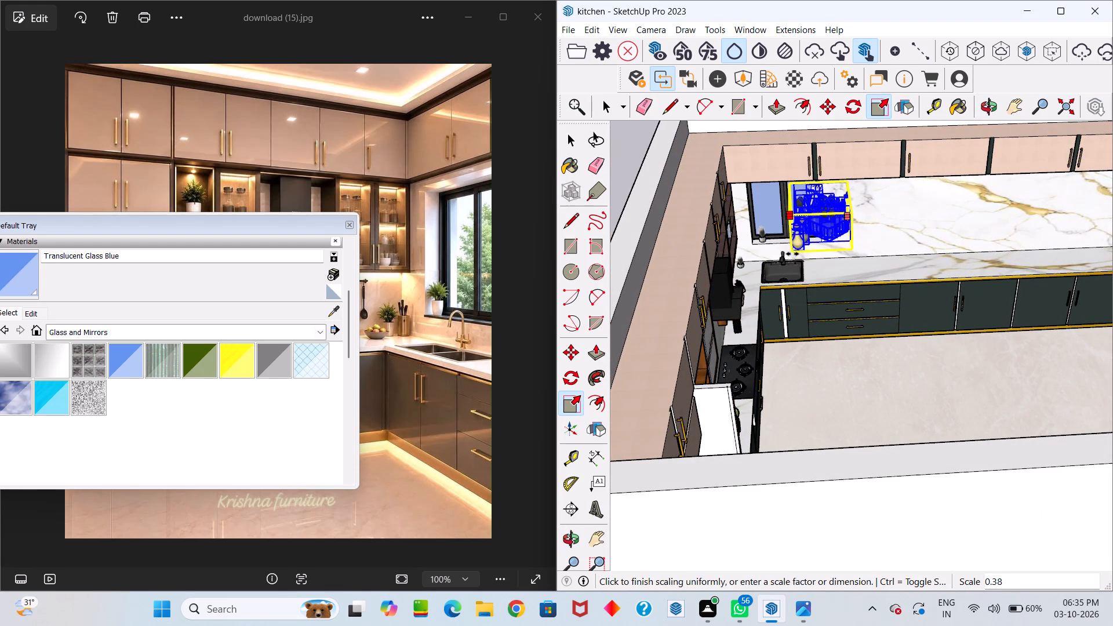
Scale the basket and bottle set down uniformly once more, to about 0.50.
middle_drag(826, 206, 785, 151)
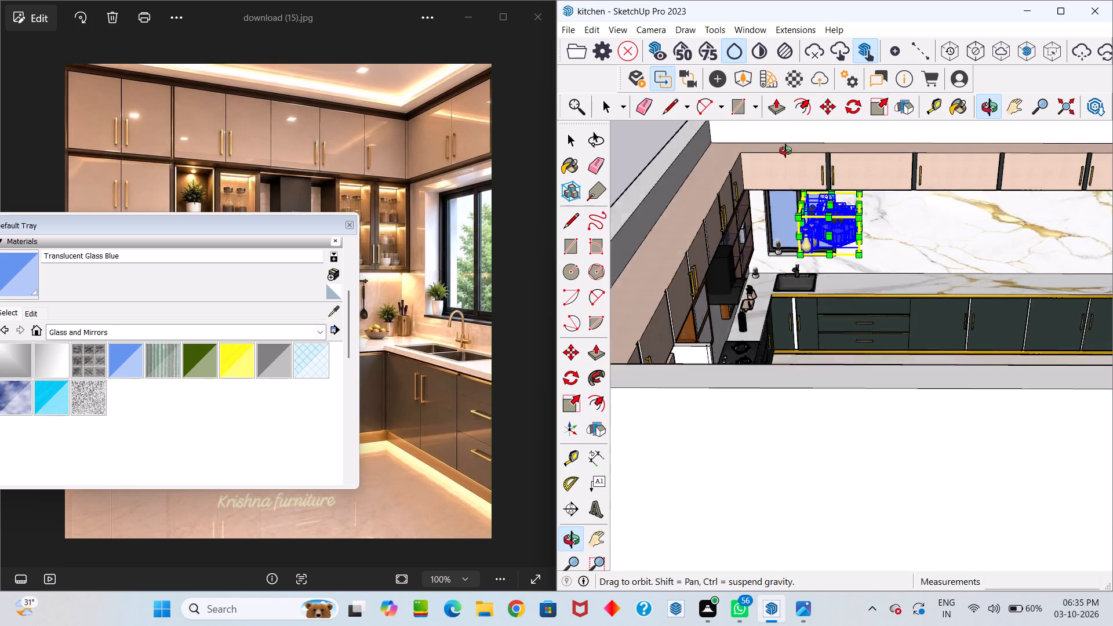
middle_drag(785, 151, 783, 151)
scroll(818, 207, up, 5)
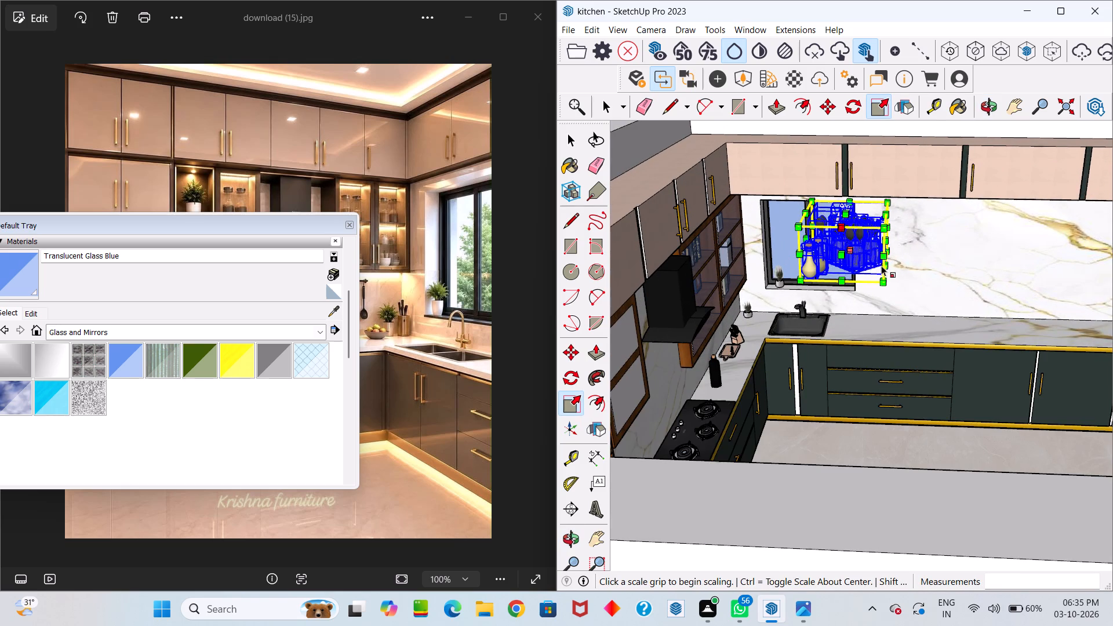
scroll(881, 265, up, 3)
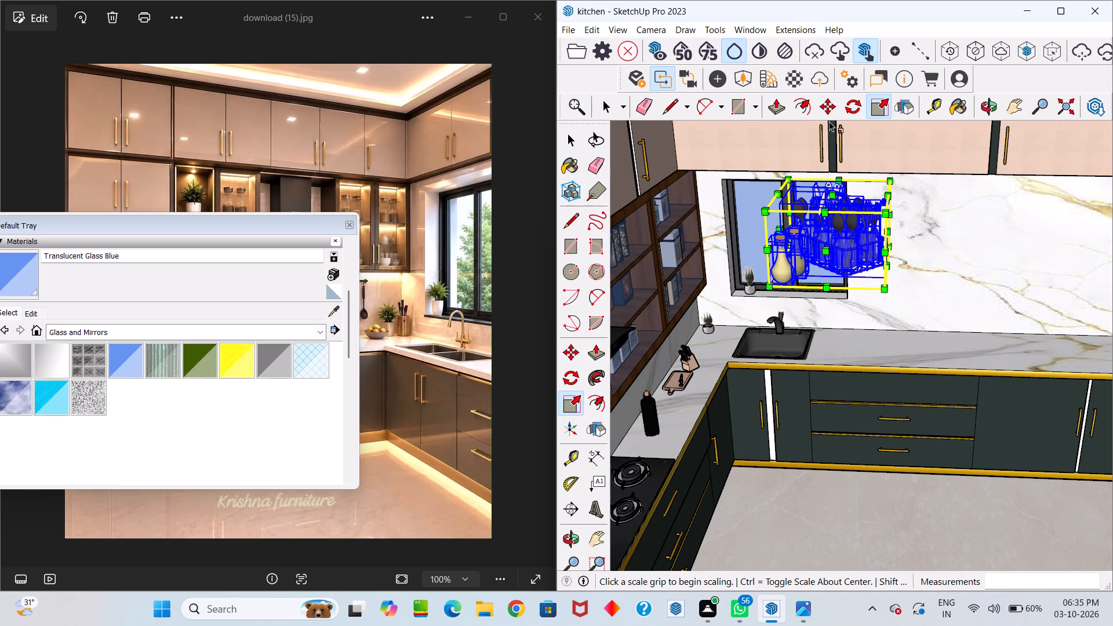
middle_drag(824, 190, 885, 260)
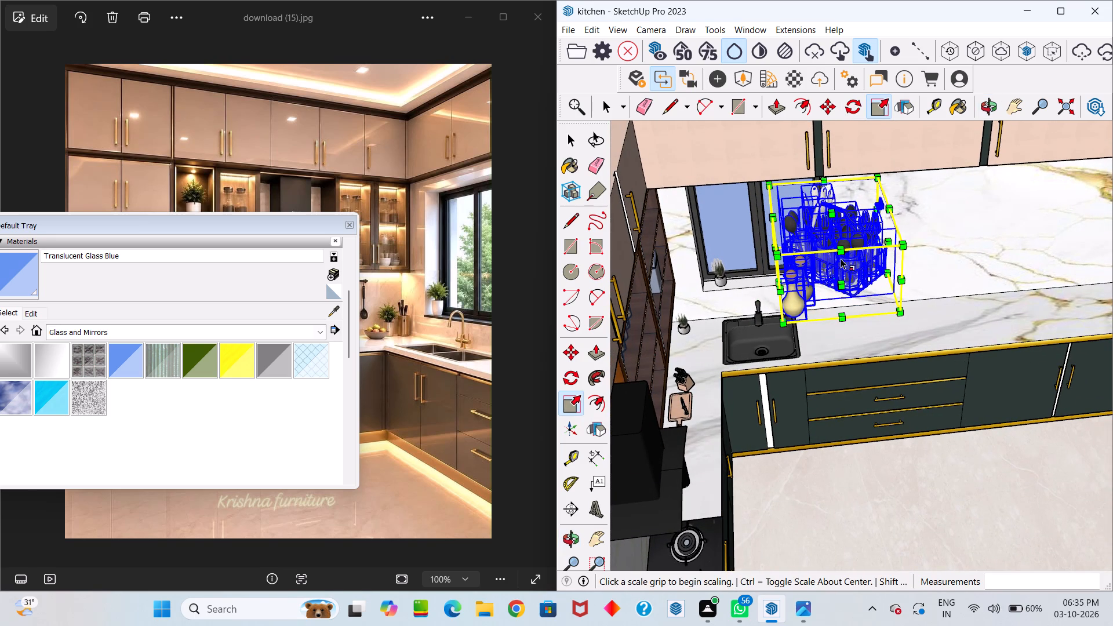
click(900, 312)
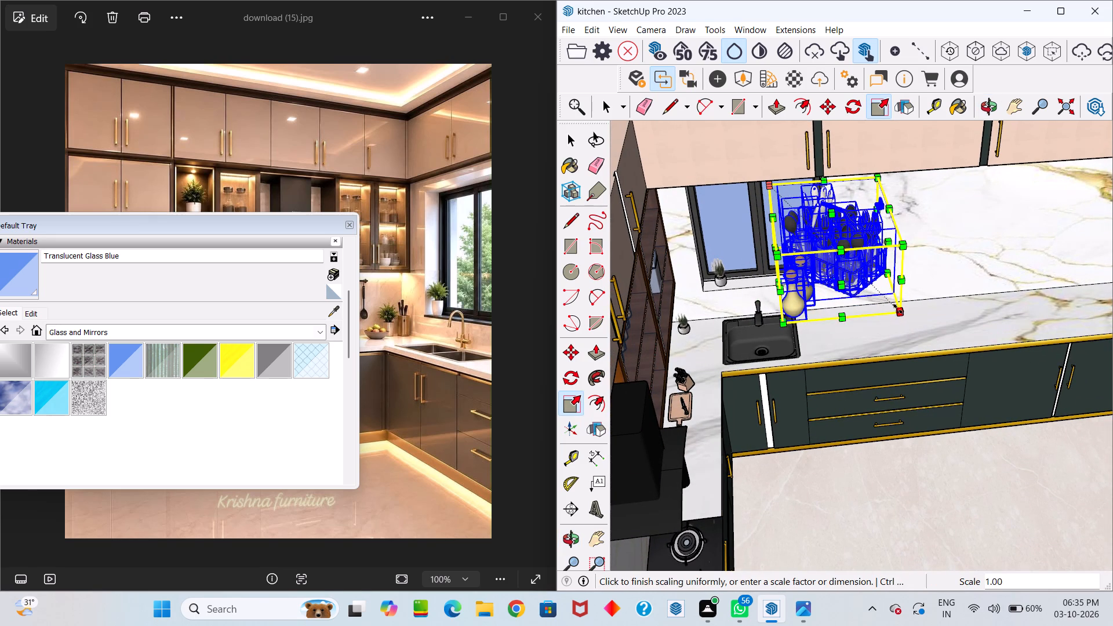
click(848, 236)
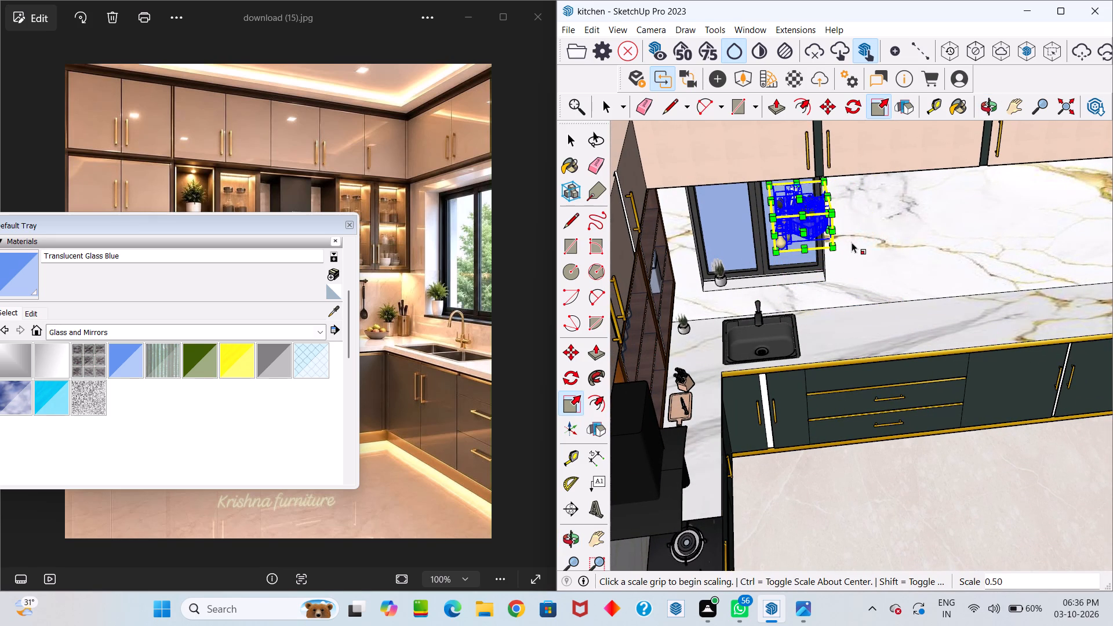
Move the basket and bottle set about 3' 10 7/8" from in front of the window onto the countertop beside the sink.
key(m)
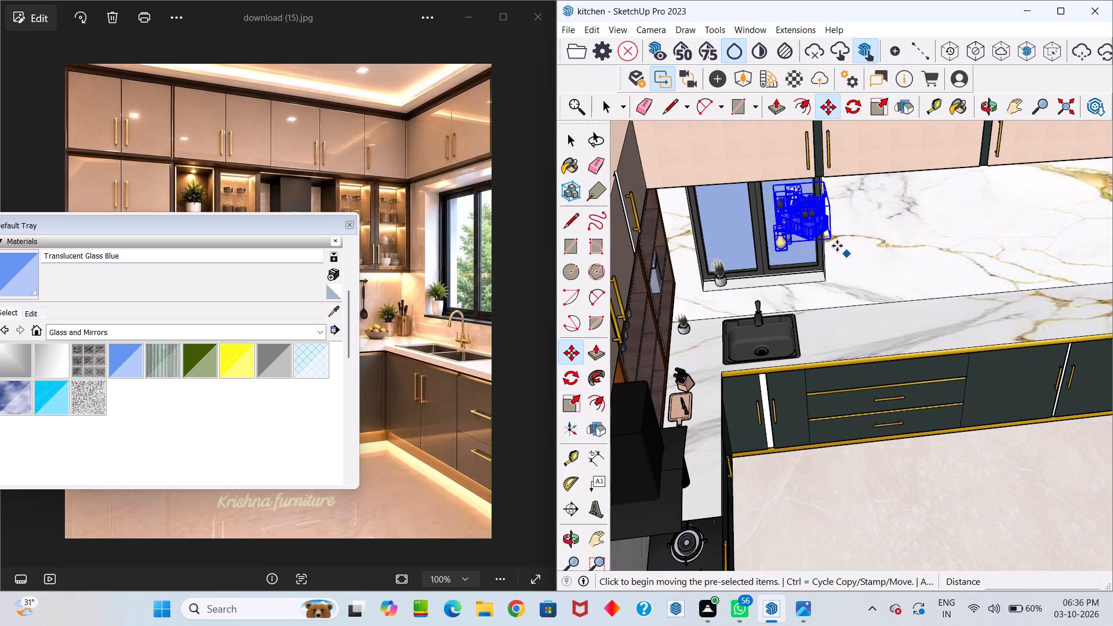
click(829, 235)
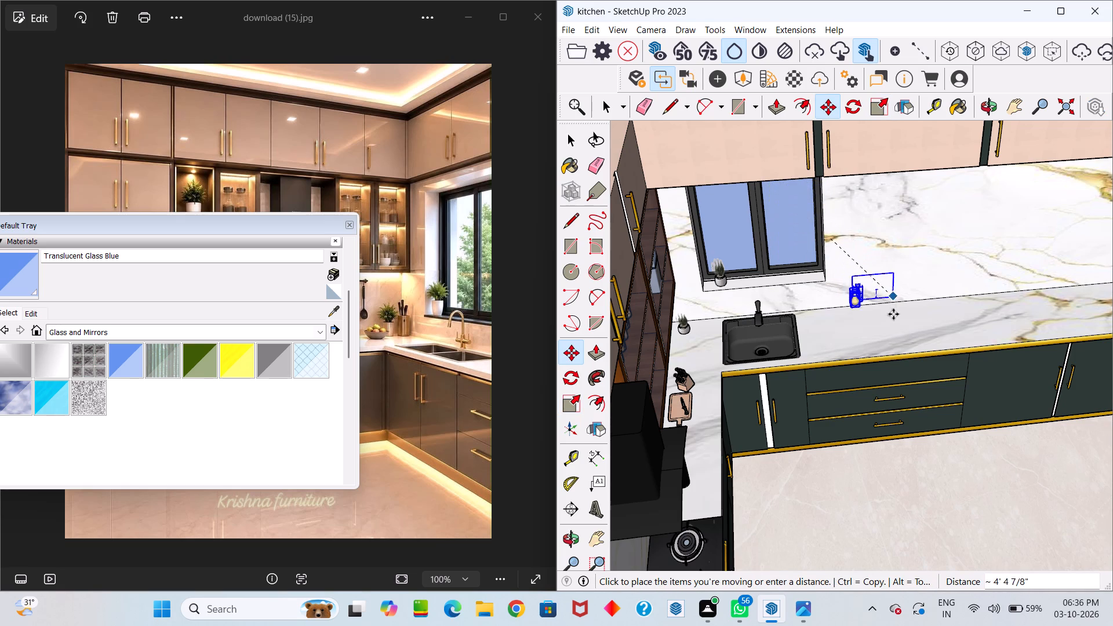
click(908, 340)
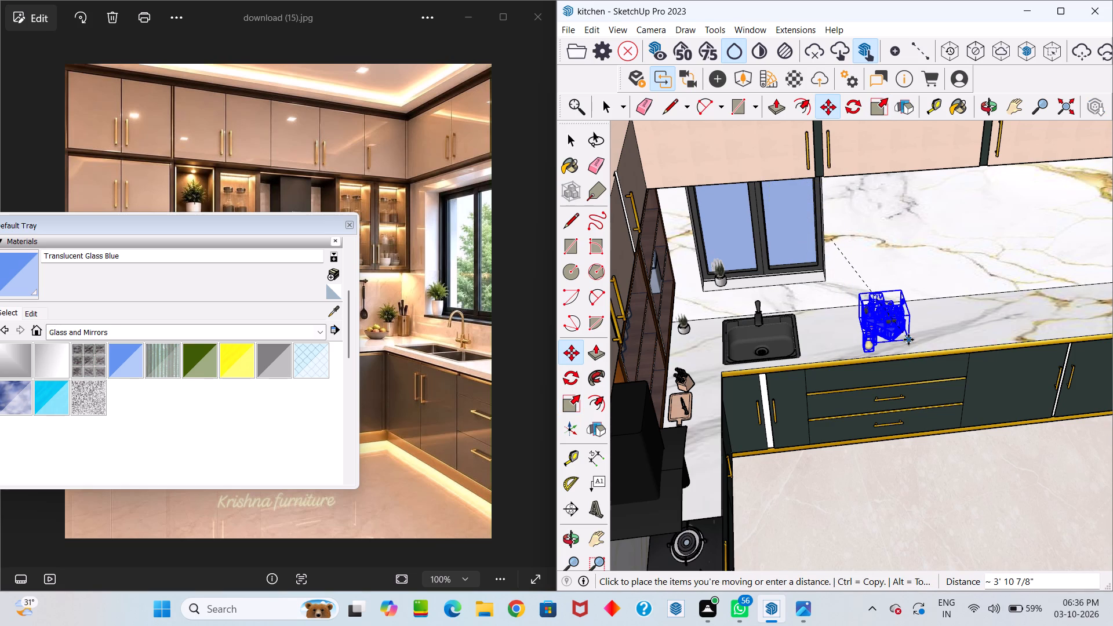
key(space)
Deselect the basket and bottle set and examine its placement beside the sink and the whole kitchen layout from above.
middle_drag(911, 321, 780, 317)
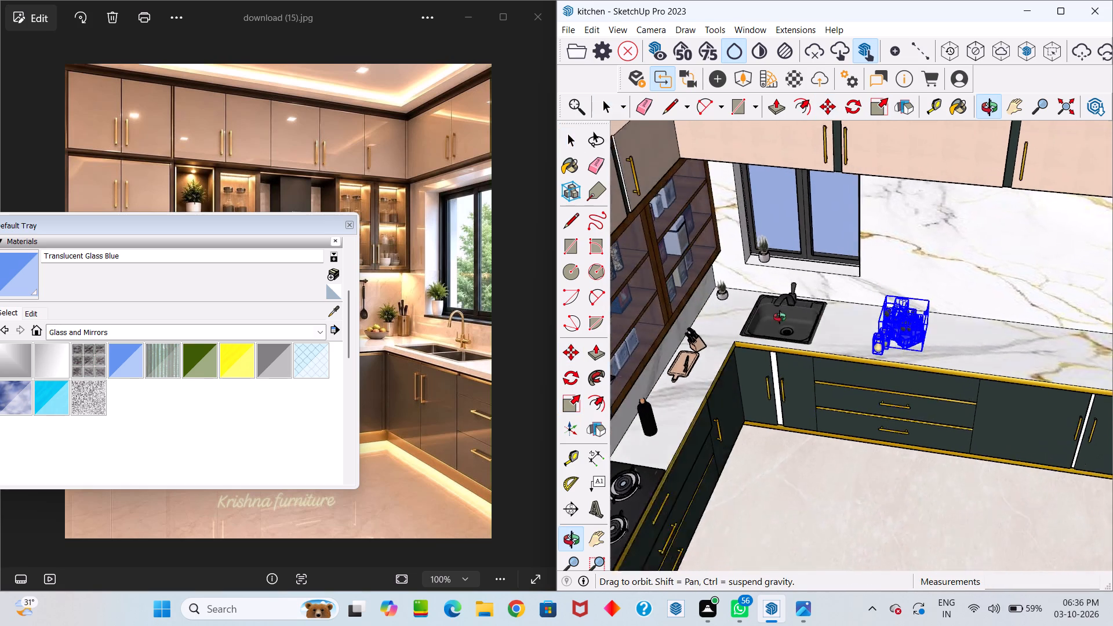
middle_drag(780, 317, 774, 316)
scroll(768, 336, down, 6)
scroll(920, 276, down, 12)
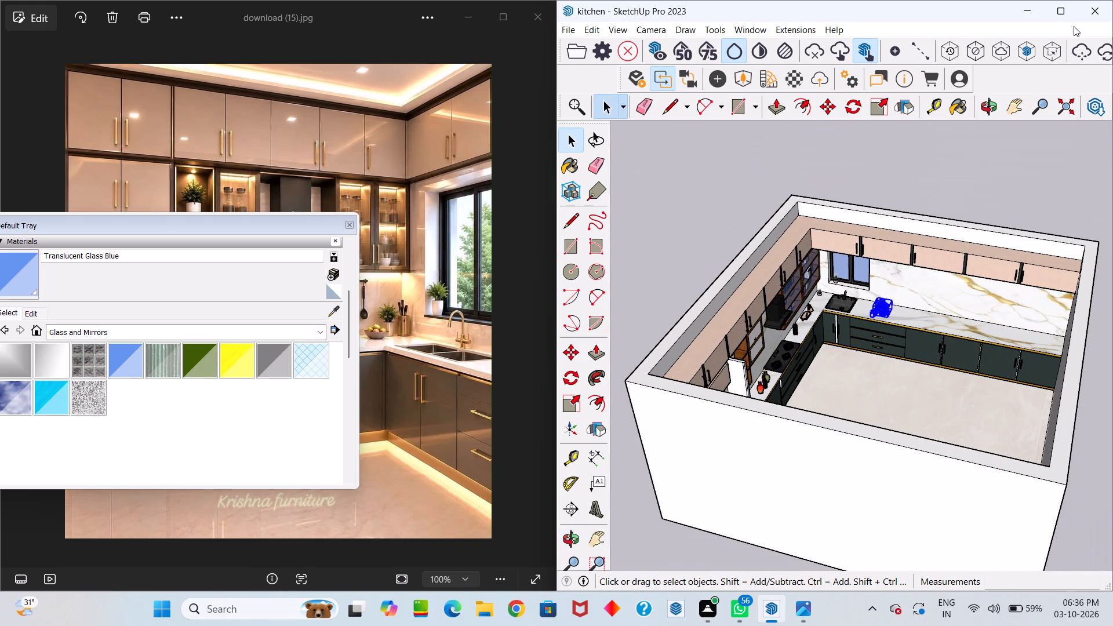
click(977, 154)
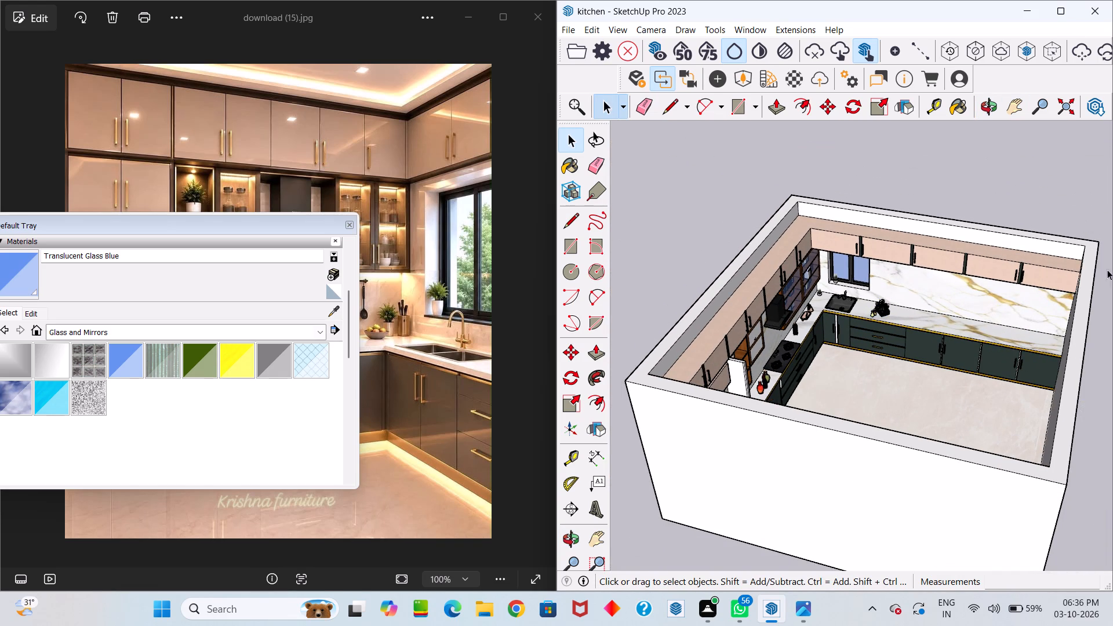
middle_drag(988, 297, 746, 324)
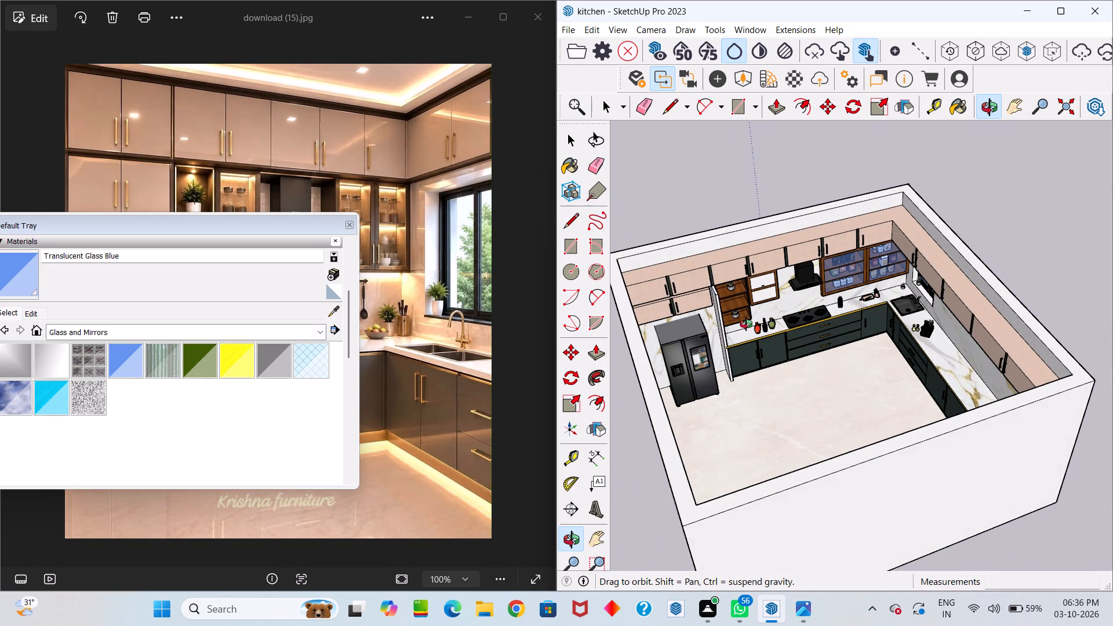
middle_drag(746, 324, 794, 337)
scroll(802, 335, up, 6)
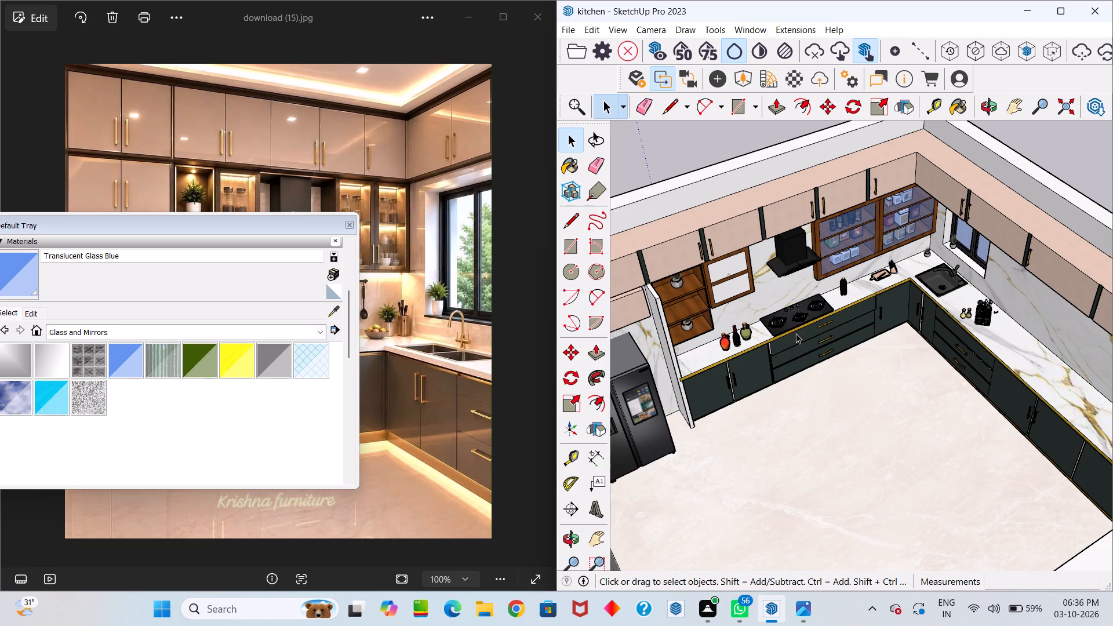
Examine the accessories on the countertops, the hob wall and the sink run from several raised viewpoints.
scroll(854, 420, up, 5)
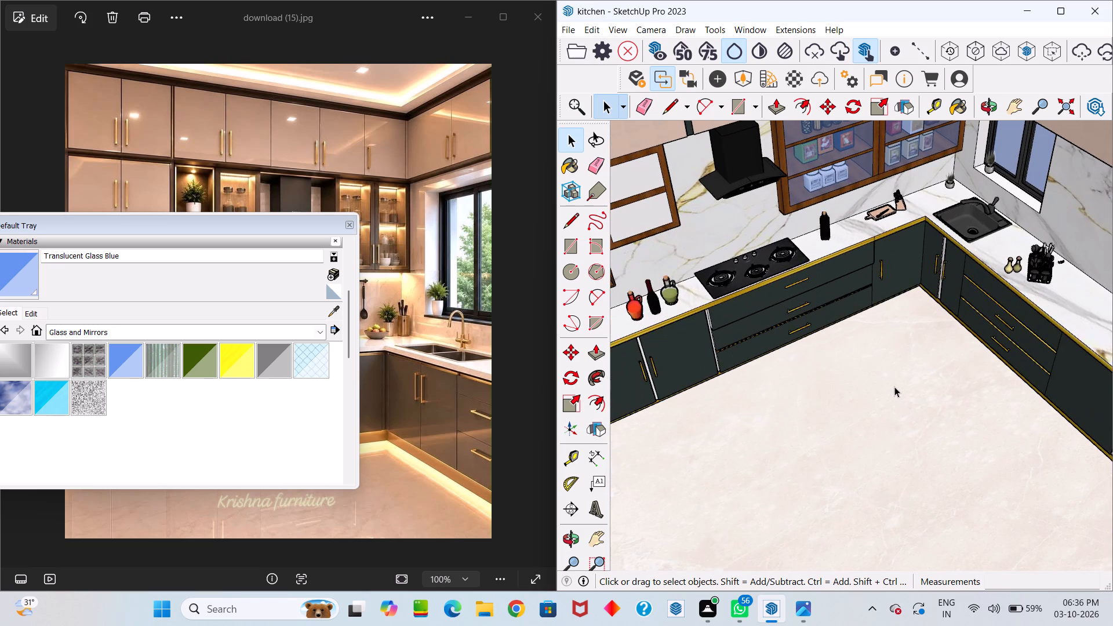
scroll(894, 387, up, 4)
scroll(890, 387, down, 5)
middle_drag(883, 355, 841, 312)
drag(873, 344, 841, 312)
scroll(870, 381, down, 7)
middle_drag(915, 323, 879, 349)
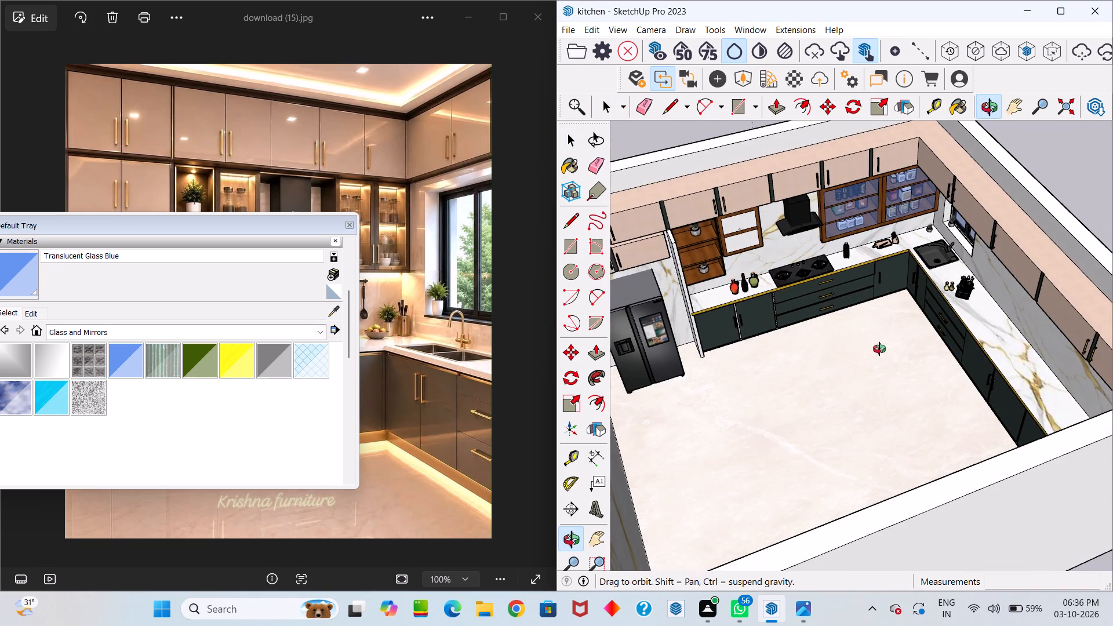
middle_drag(879, 349, 887, 316)
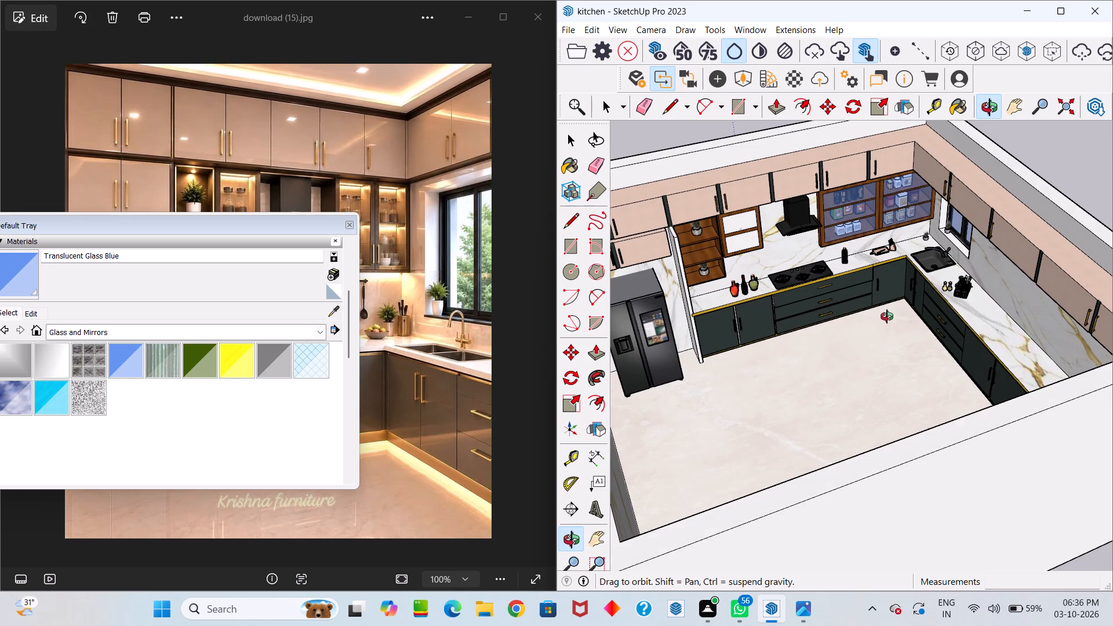
middle_drag(887, 316, 904, 340)
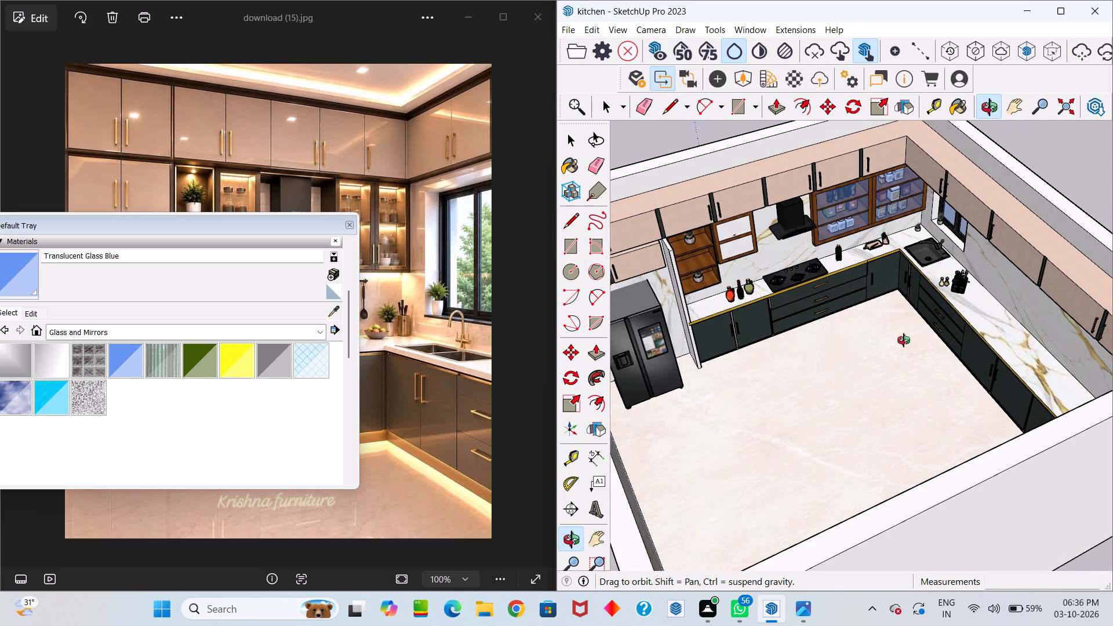
middle_drag(904, 340, 918, 329)
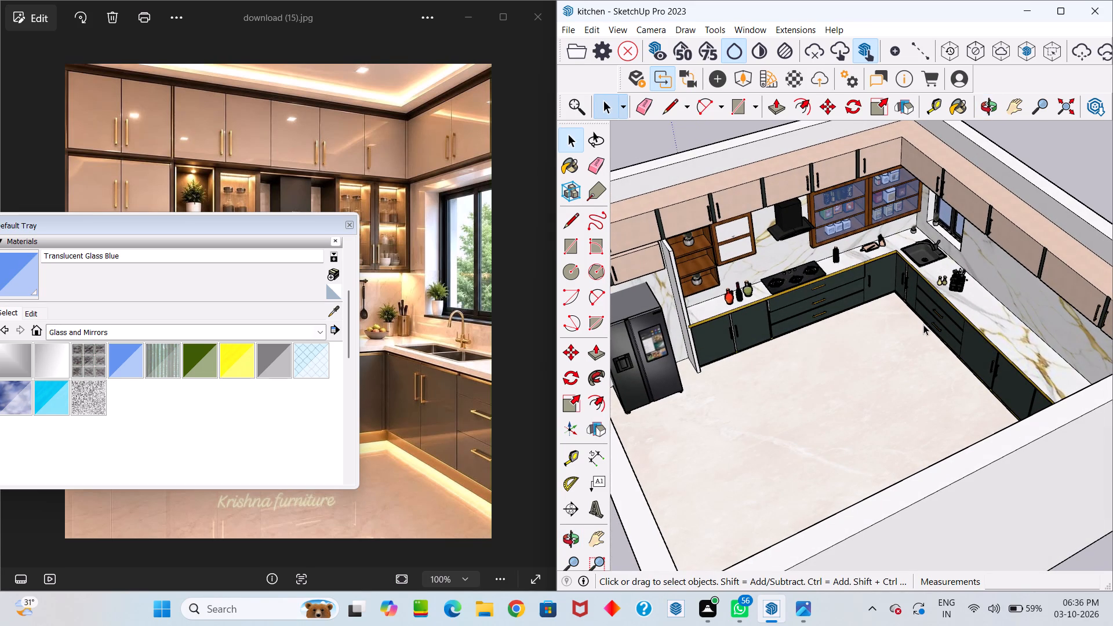
scroll(1078, 317, up, 4)
scroll(1013, 339, down, 4)
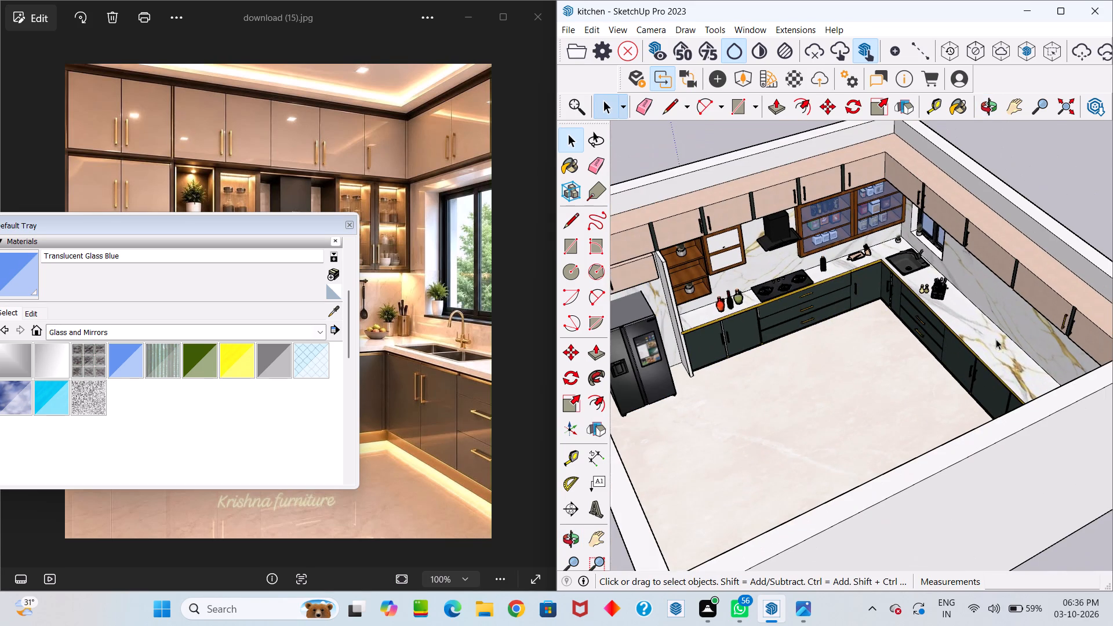
scroll(1050, 314, down, 1)
middle_drag(1050, 314, 1108, 264)
drag(1050, 309, 1109, 269)
scroll(1103, 256, down, 1)
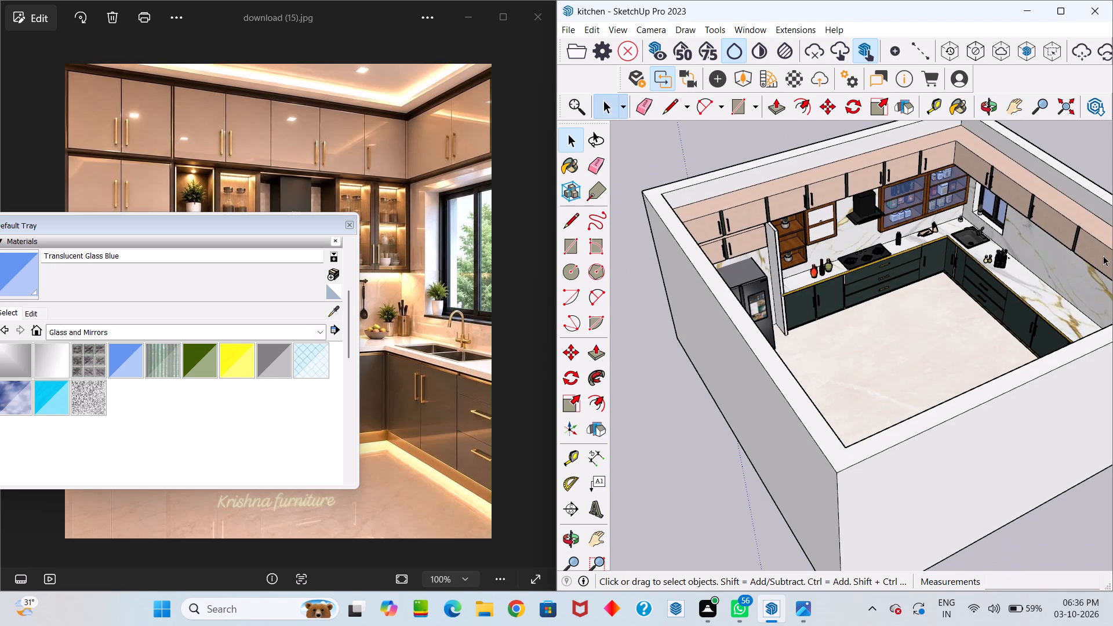
Examine the whole kitchen room from outside its walls, including the loose objects lying beyond it.
middle_drag(1103, 256, 947, 283)
scroll(934, 301, down, 5)
middle_drag(933, 303, 932, 303)
drag(932, 303, 931, 359)
middle_drag(932, 303, 931, 359)
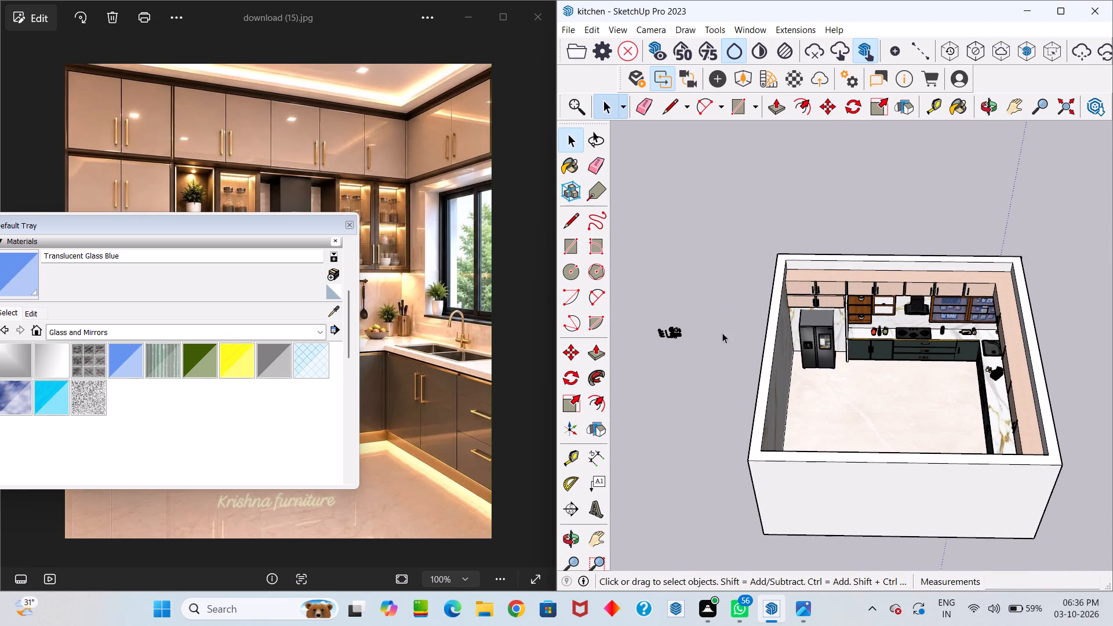
scroll(692, 339, up, 9)
scroll(718, 345, down, 14)
scroll(904, 255, down, 3)
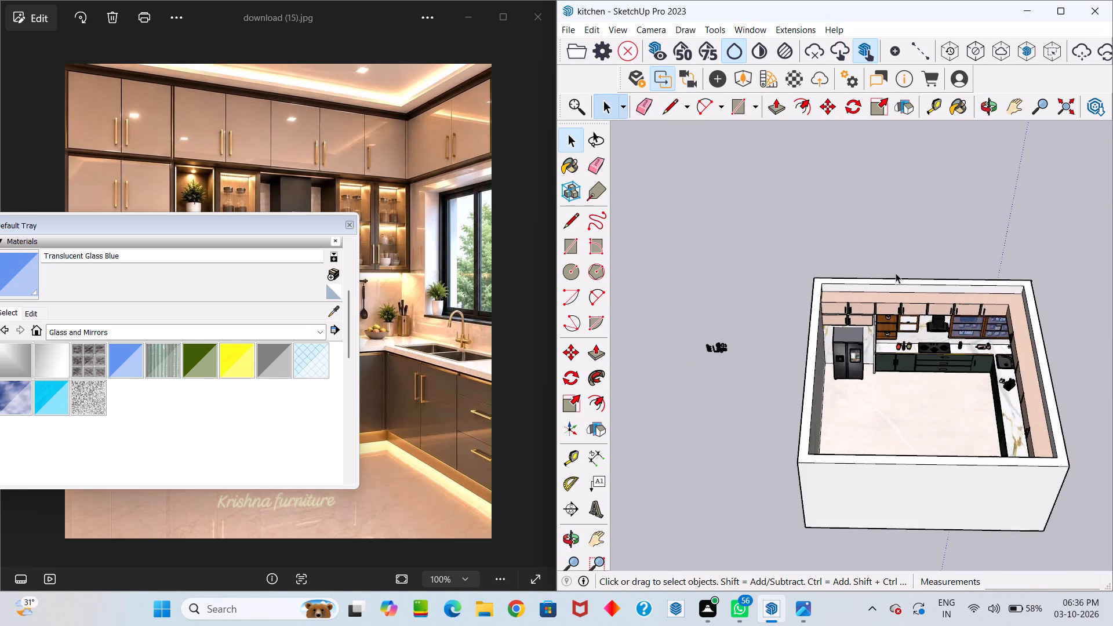
scroll(896, 273, down, 10)
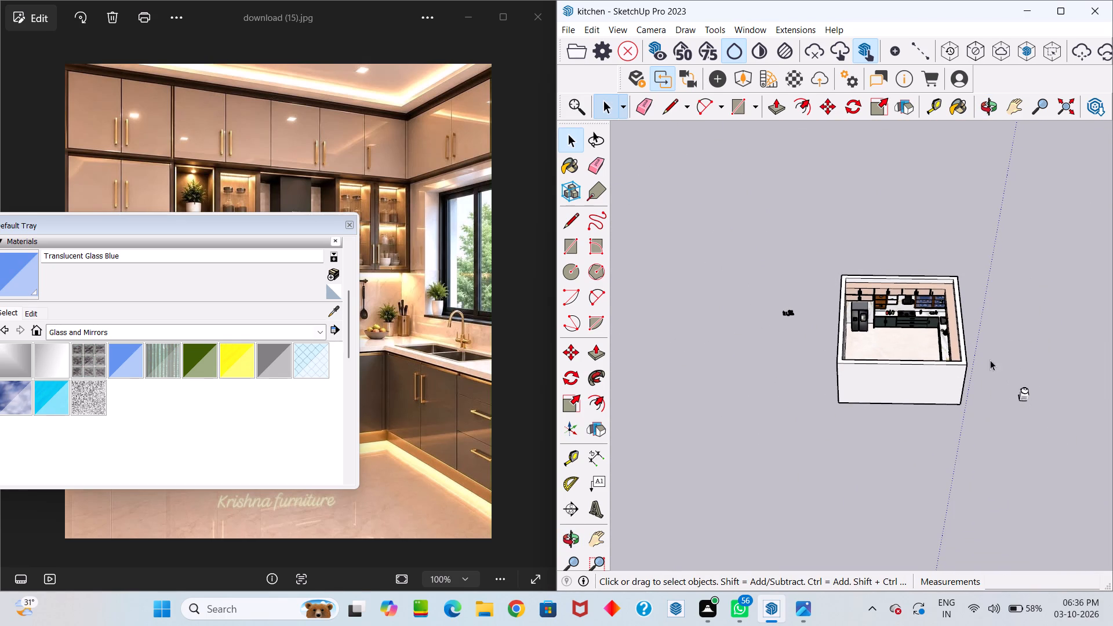
Paint both openings of the small wooden cabinet beside the open shelves with Translucent Glass Blue.
scroll(917, 286, up, 19)
middle_drag(883, 303, 878, 236)
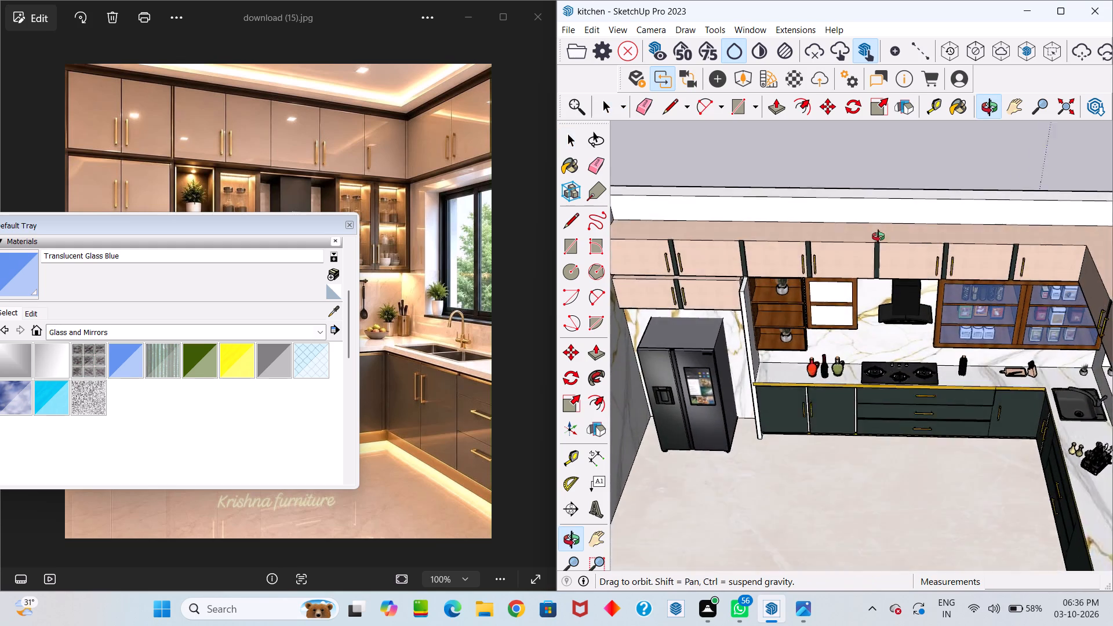
middle_drag(878, 236, 879, 197)
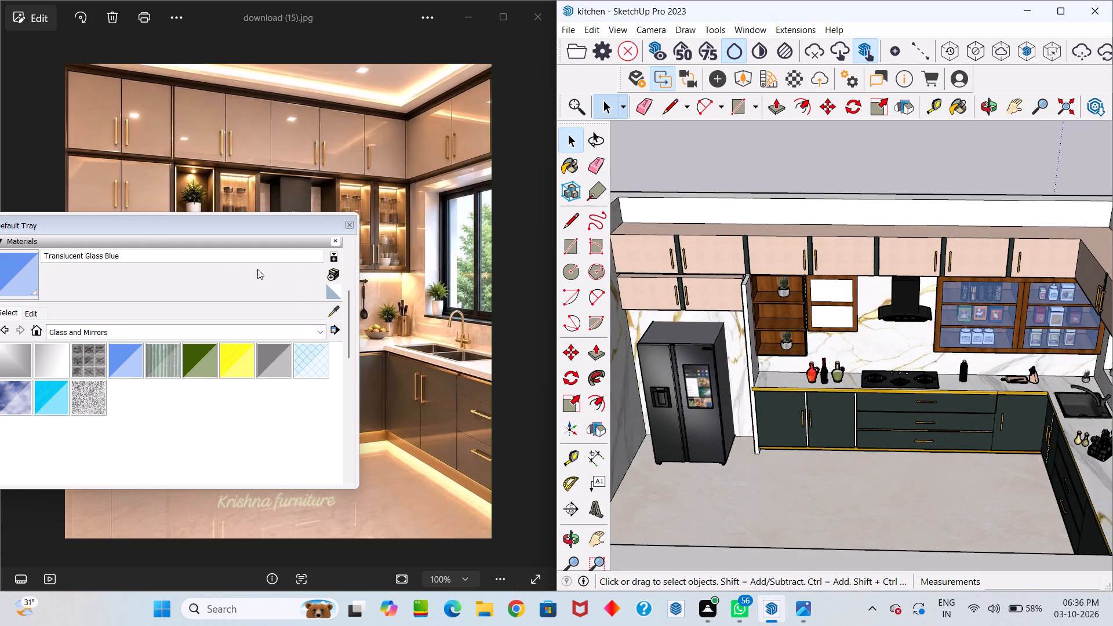
double_click(19, 272)
scroll(867, 246, up, 1)
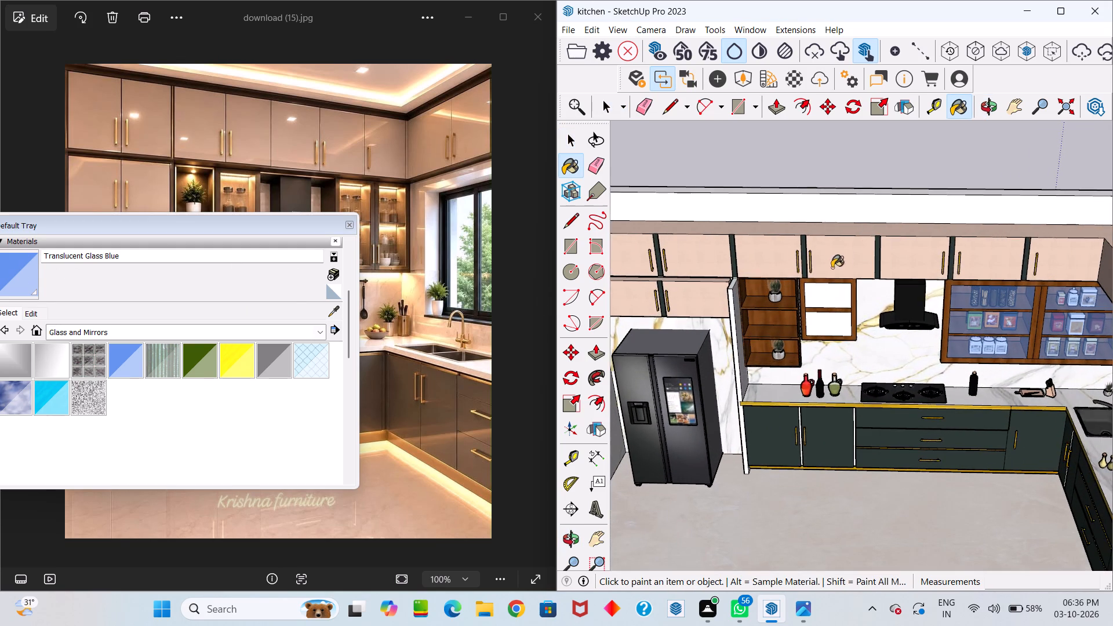
scroll(820, 282, up, 7)
click(831, 308)
click(837, 372)
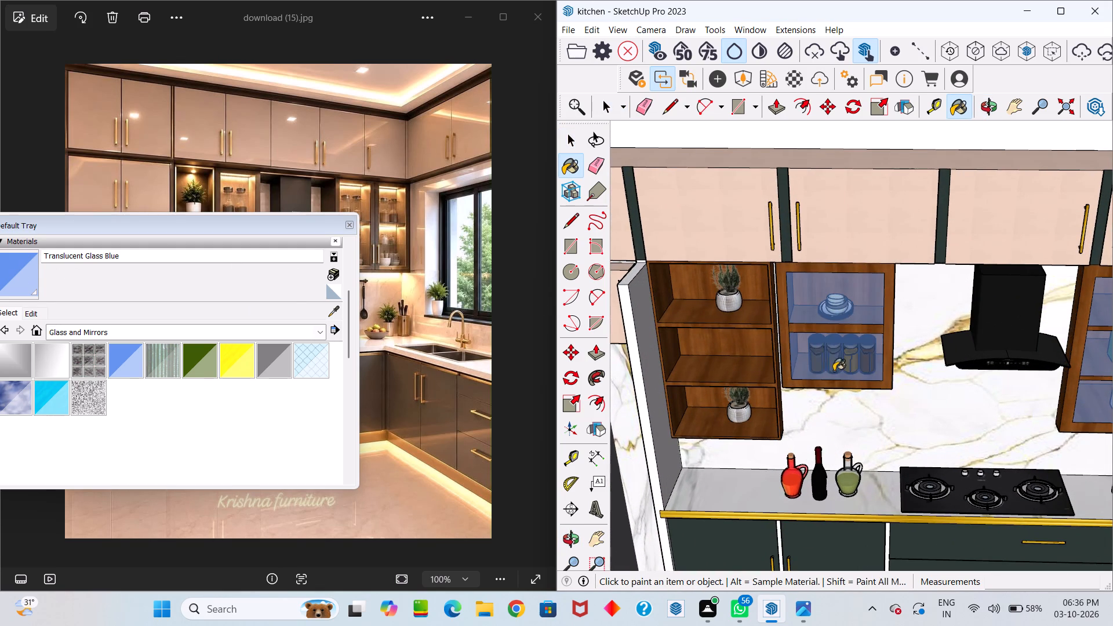
Examine the small glazed cabinet, its contents and the hob wall from the front and from above.
middle_drag(834, 330, 883, 242)
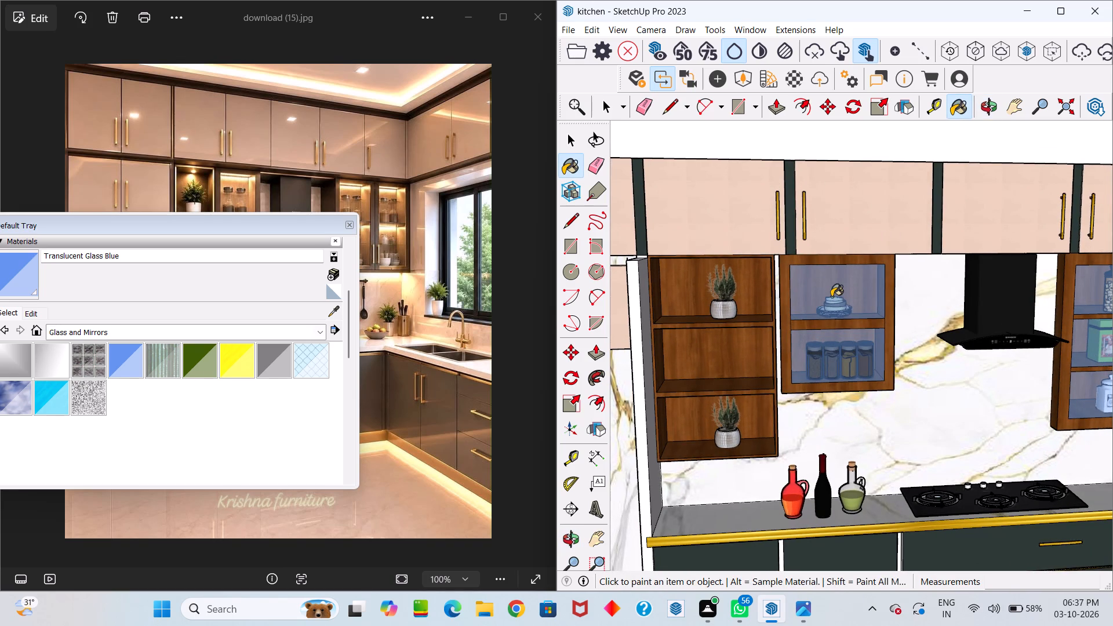
scroll(817, 301, down, 8)
scroll(849, 271, up, 11)
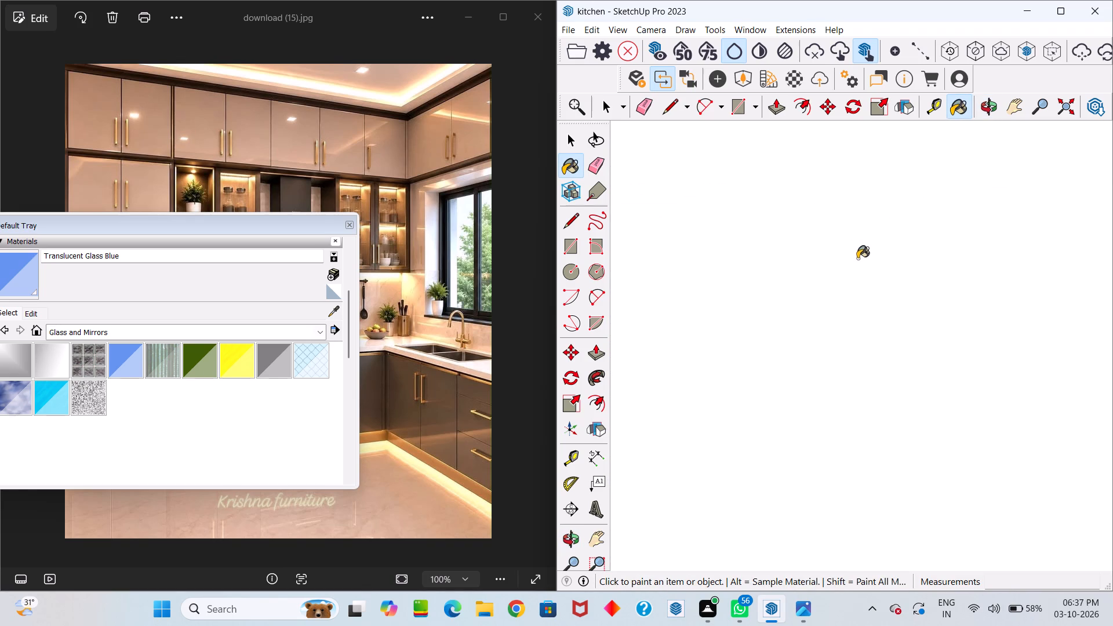
scroll(857, 259, up, 13)
scroll(859, 263, up, 20)
scroll(859, 263, up, 3)
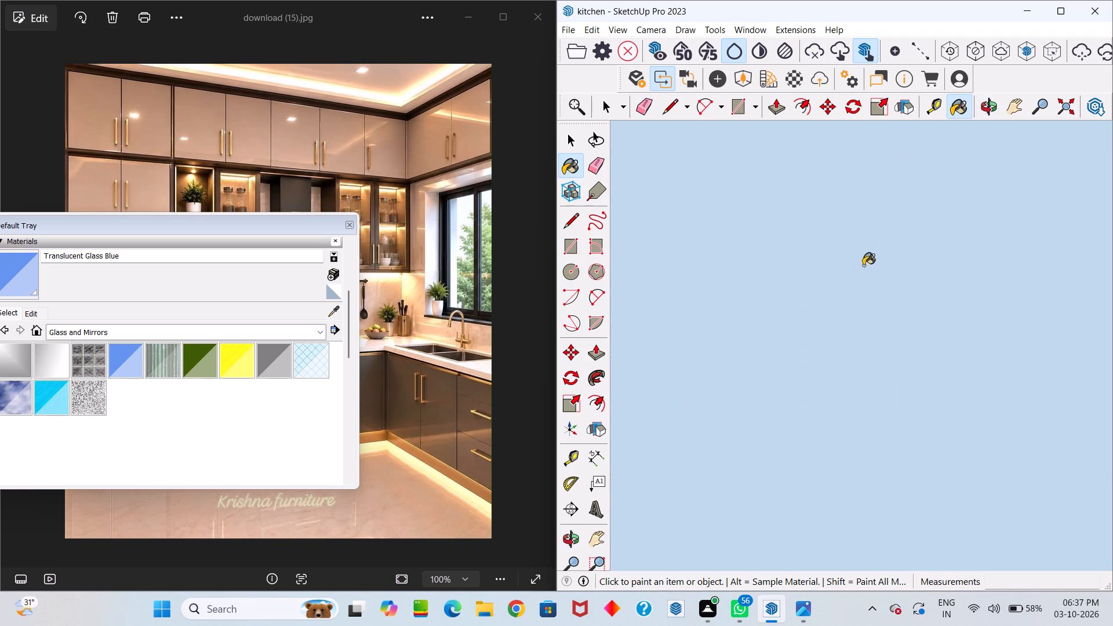
scroll(863, 265, up, 13)
scroll(856, 279, down, 2)
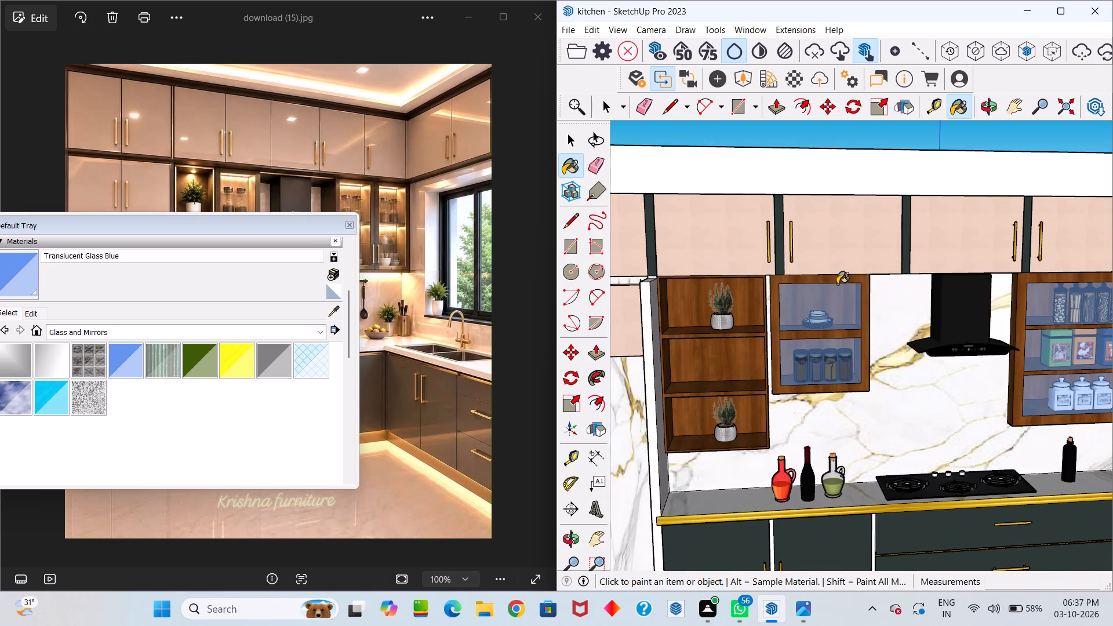
middle_drag(810, 289, 773, 228)
drag(785, 292, 773, 228)
middle_drag(769, 217, 771, 227)
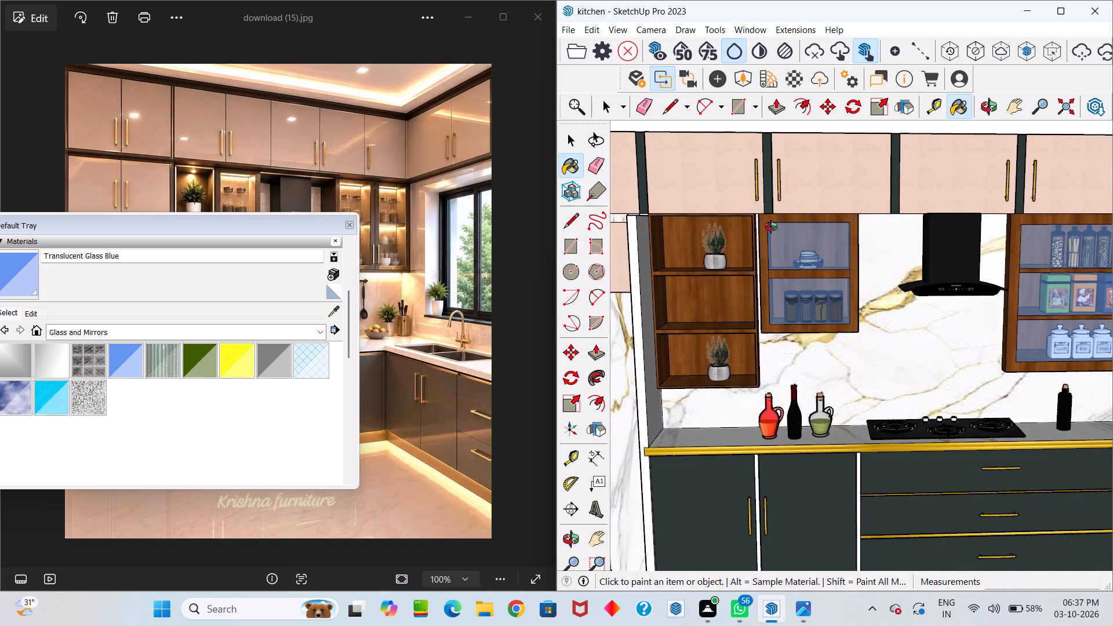
middle_drag(771, 227, 783, 316)
scroll(783, 316, down, 4)
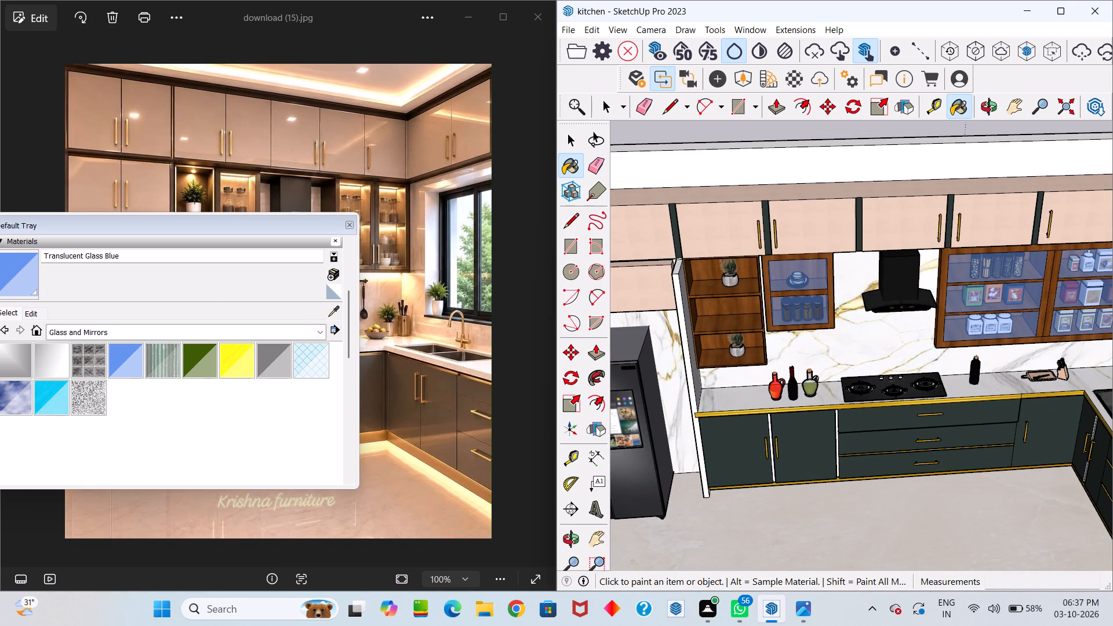
Close the floating materials tray so the reference picture is uncovered, and leave the Paint Bucket tool.
click(354, 229)
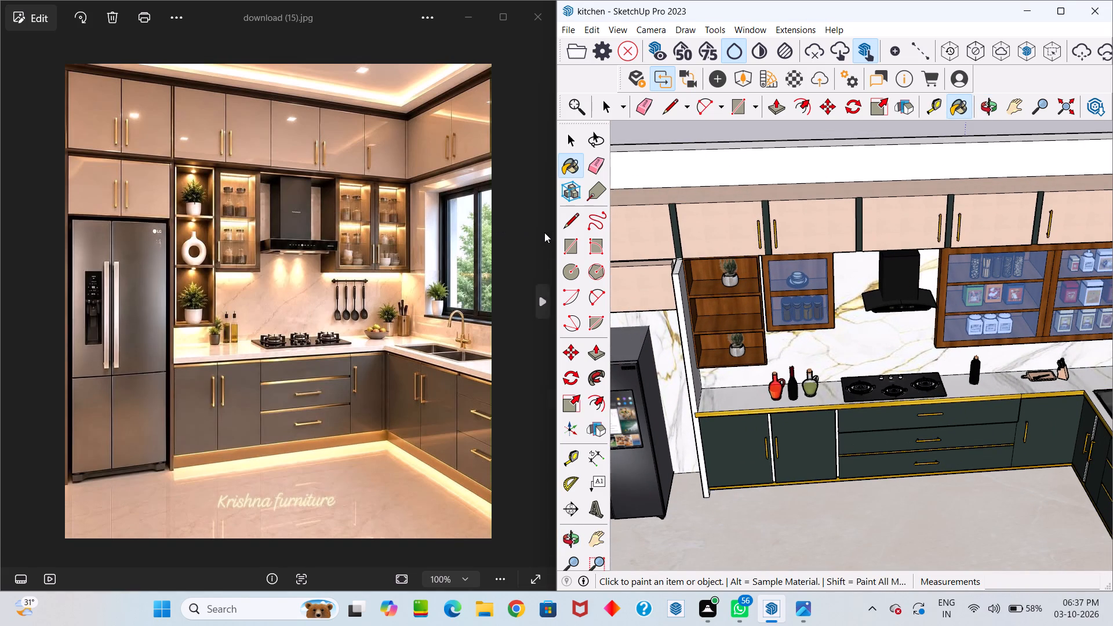
scroll(645, 344, down, 4)
middle_drag(692, 327, 674, 277)
drag(692, 327, 674, 277)
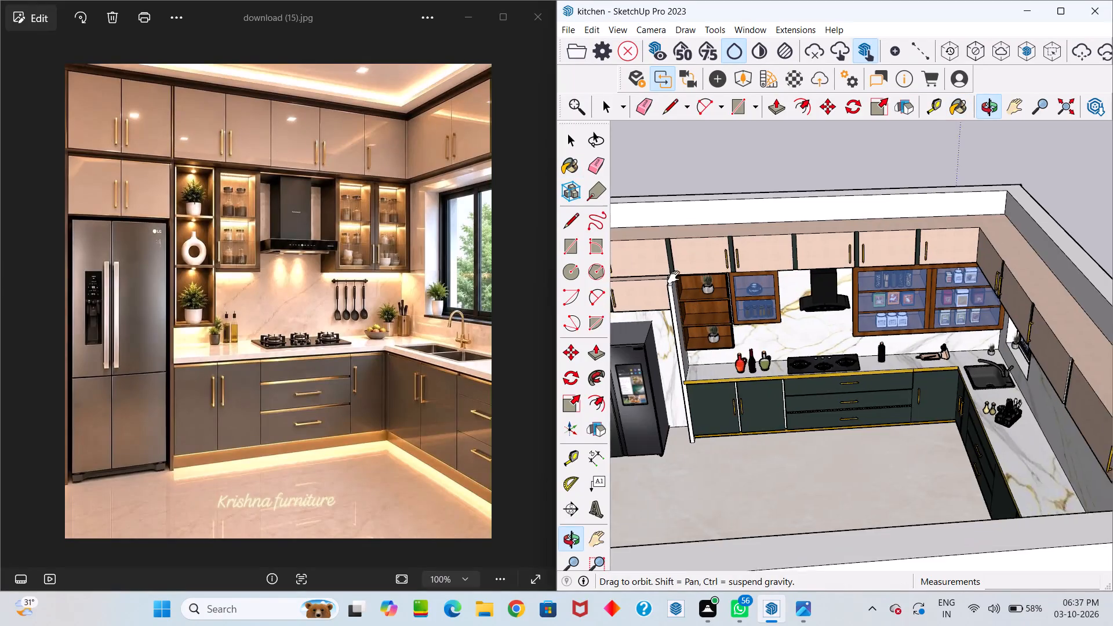
drag(674, 277, 666, 240)
middle_drag(674, 277, 666, 238)
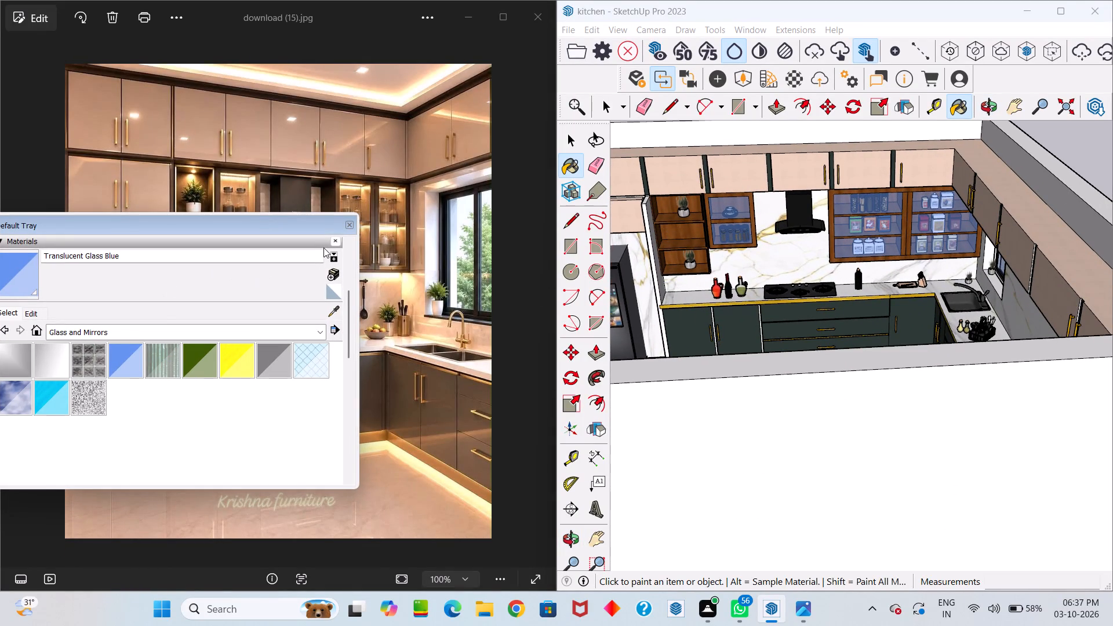
click(354, 230)
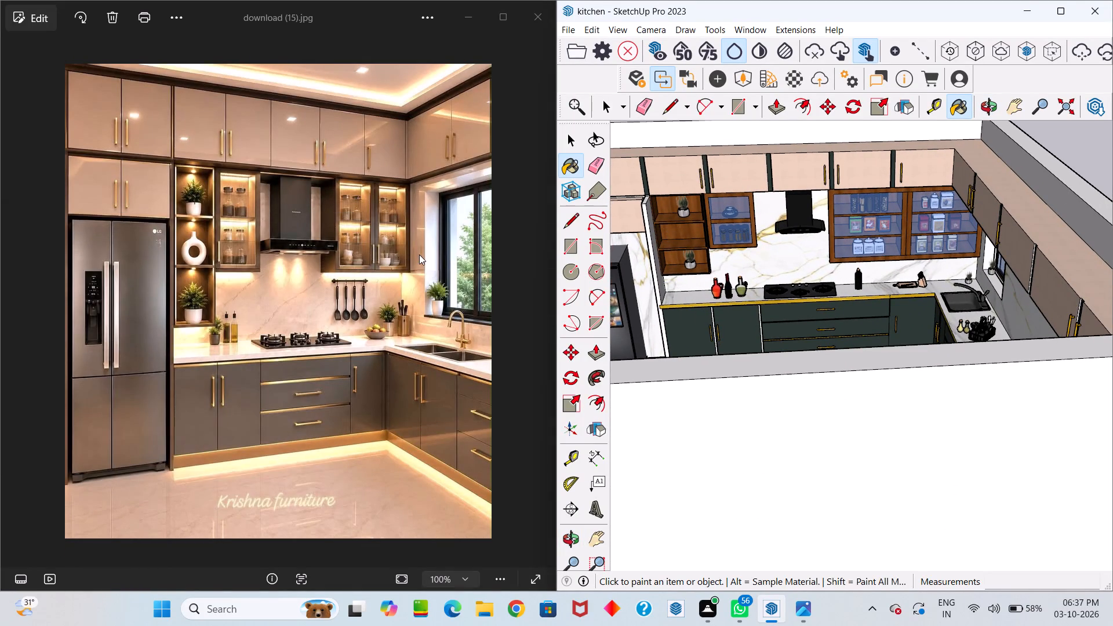
middle_drag(755, 388, 839, 403)
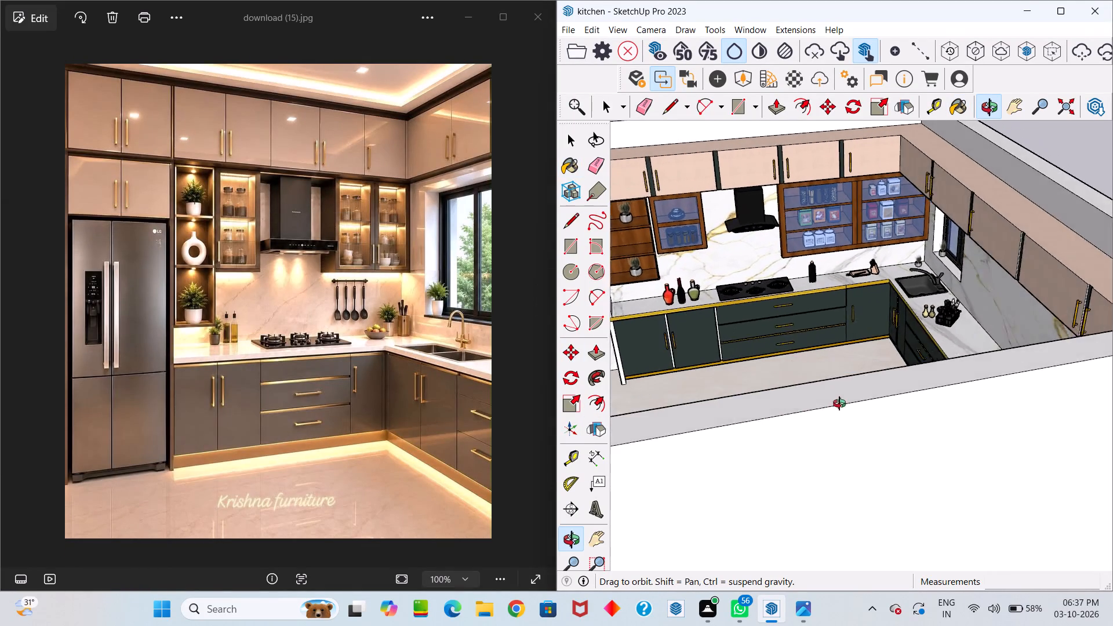
middle_drag(839, 403, 849, 406)
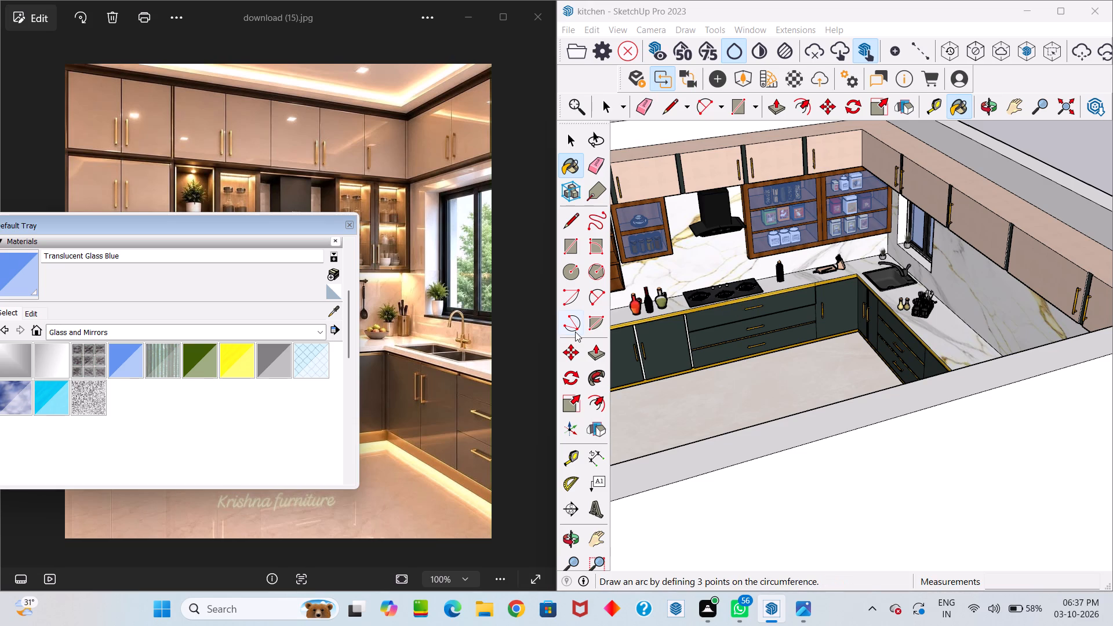
key(space)
click(354, 225)
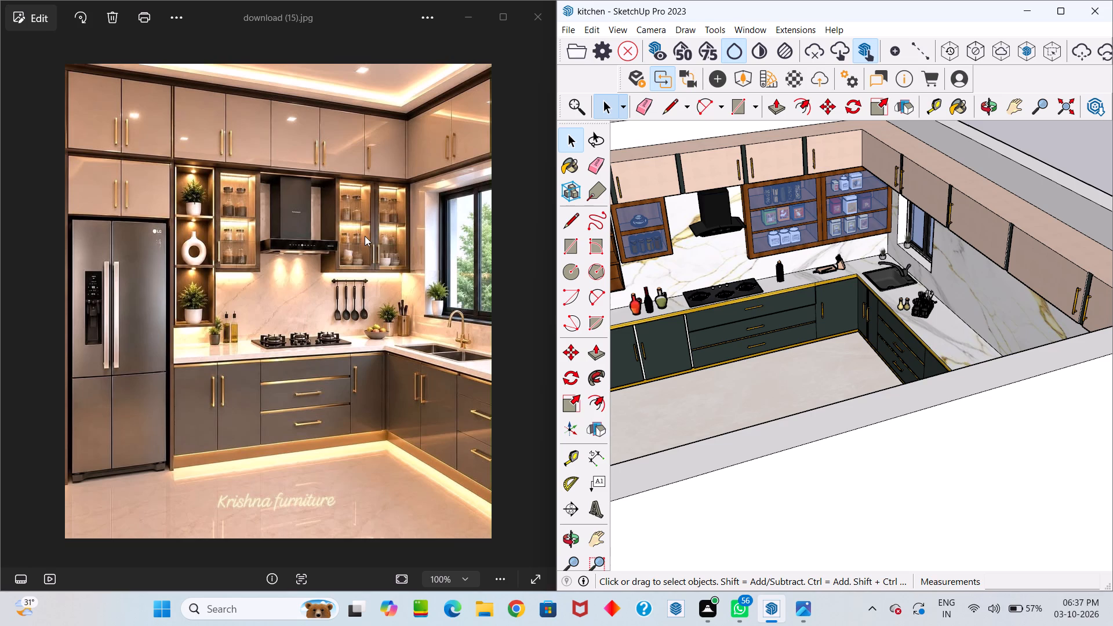
Examine the room layout and the sink-side countertop against the reference picture.
scroll(365, 236, down, 4)
scroll(652, 312, down, 2)
scroll(788, 353, down, 9)
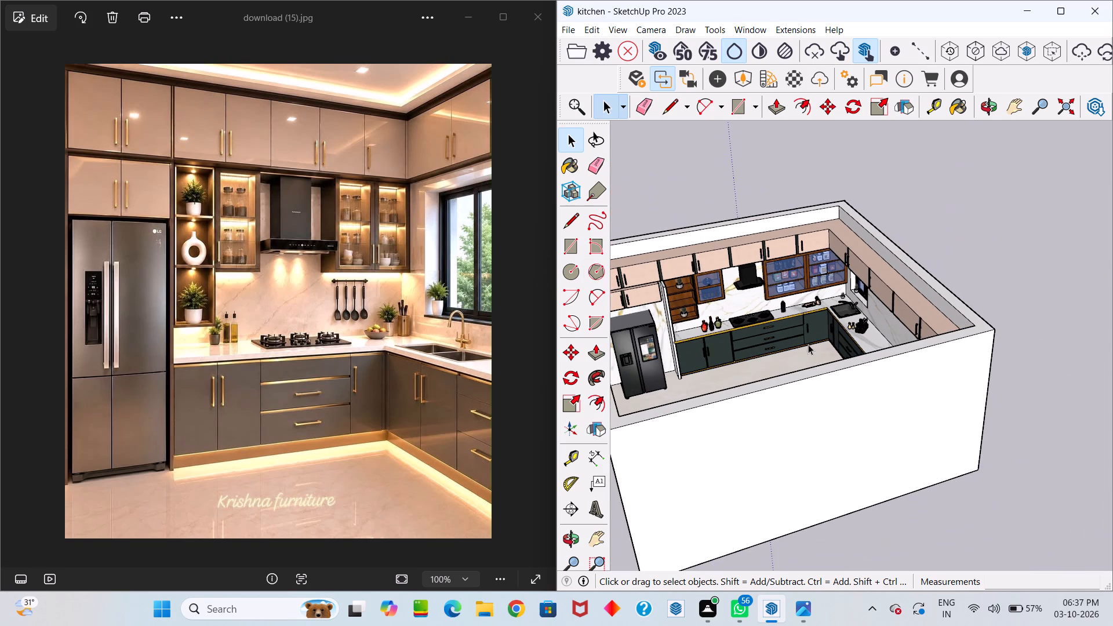
middle_drag(801, 337, 913, 379)
drag(801, 337, 913, 379)
scroll(902, 432, down, 1)
middle_drag(916, 445, 1094, 480)
scroll(1068, 419, up, 6)
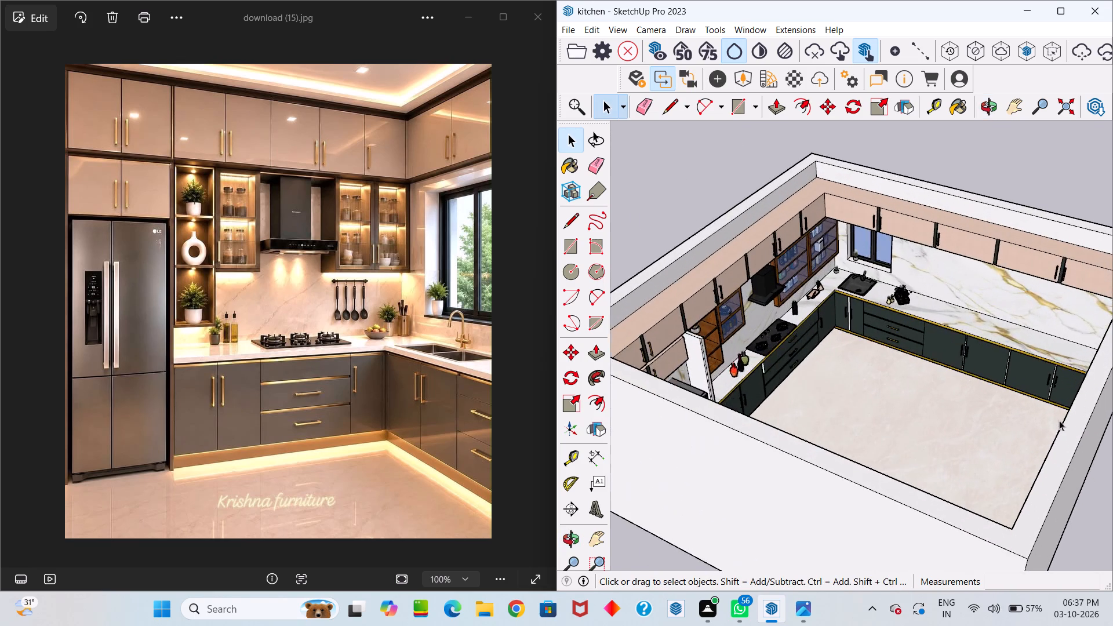
scroll(1052, 419, up, 11)
middle_drag(1033, 417, 1112, 518)
drag(1037, 416, 1112, 518)
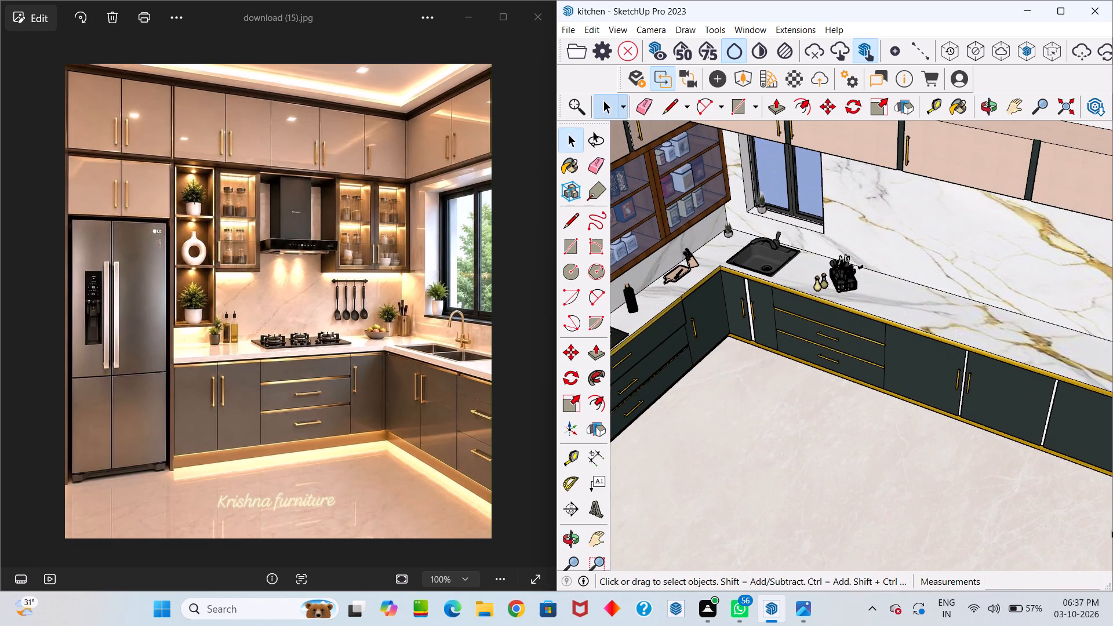
middle_drag(1110, 530, 997, 577)
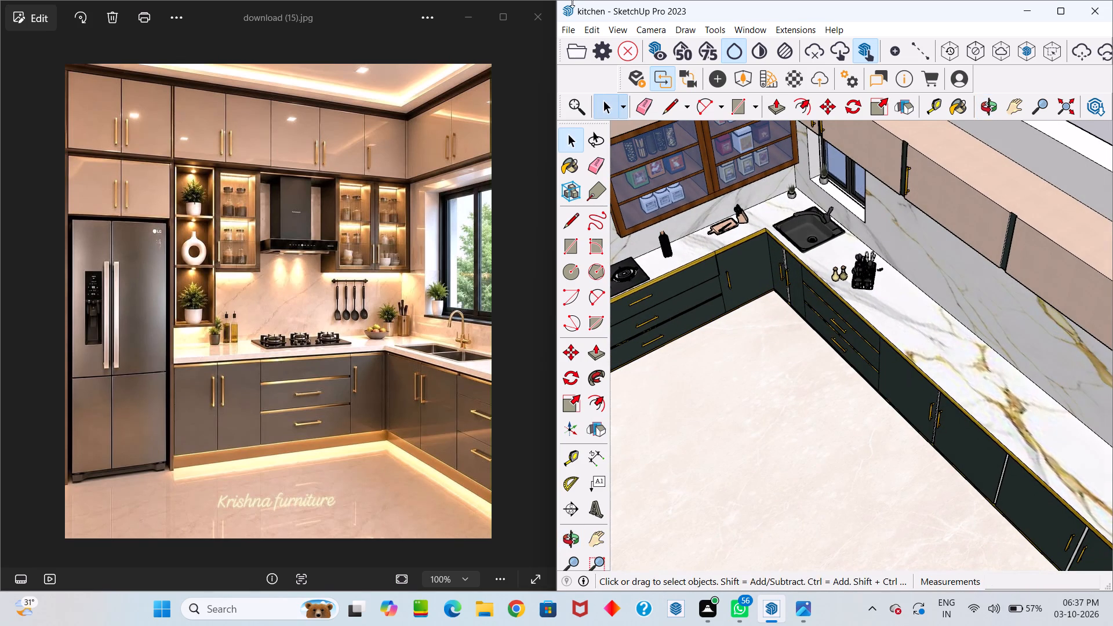
Open a file import and look through the recent models and images in the Downloads folder for a kitchen accessory.
click(572, 31)
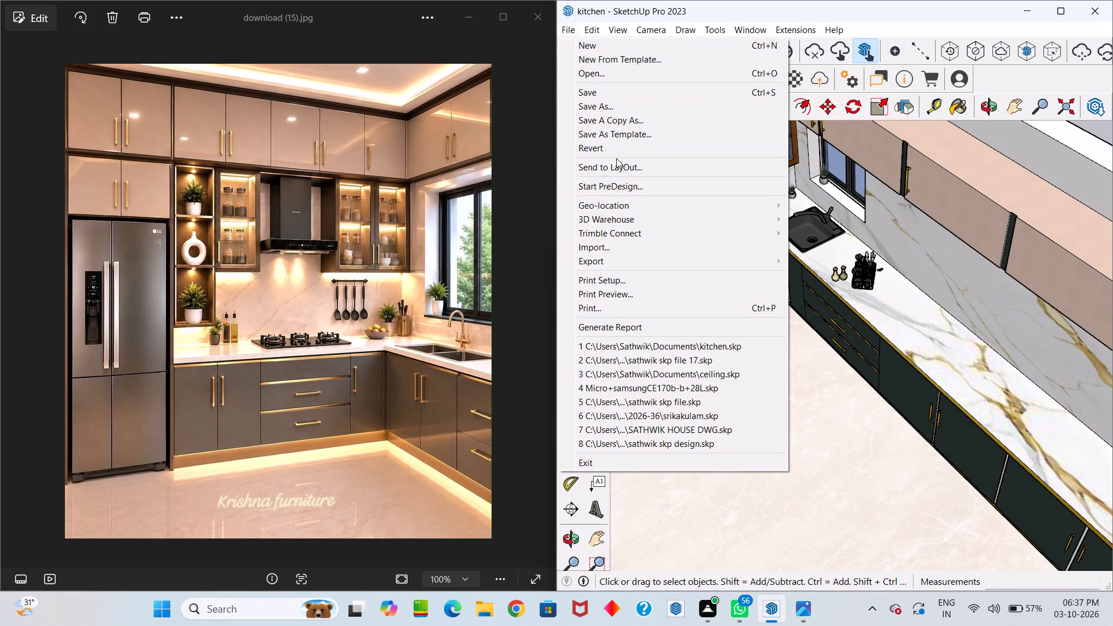
click(611, 248)
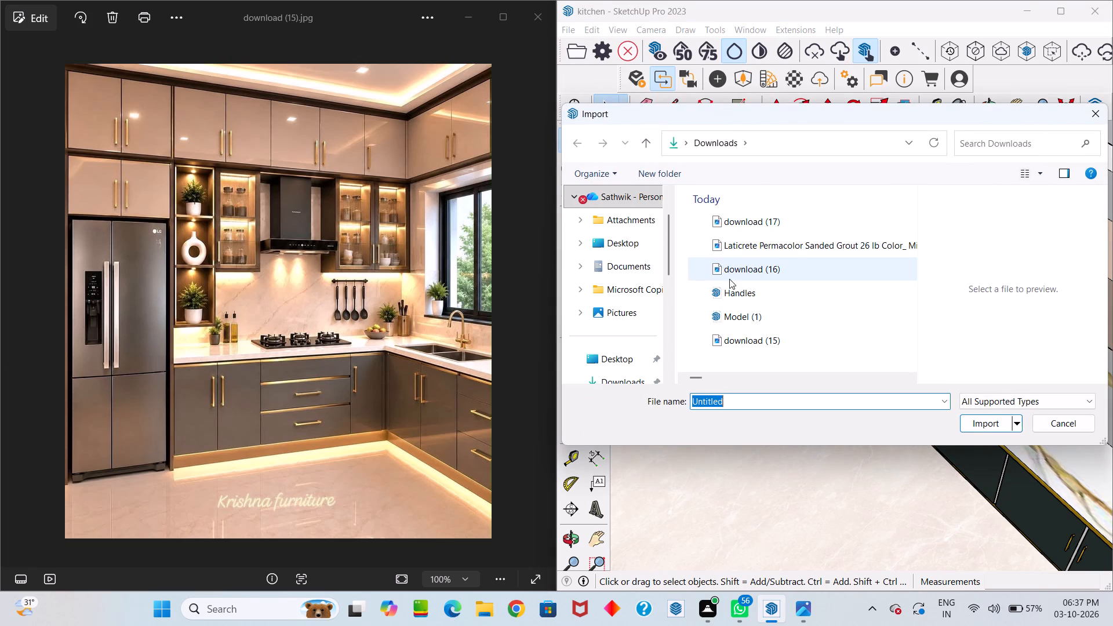
click(729, 279)
click(730, 303)
click(734, 323)
scroll(750, 285, down, 2)
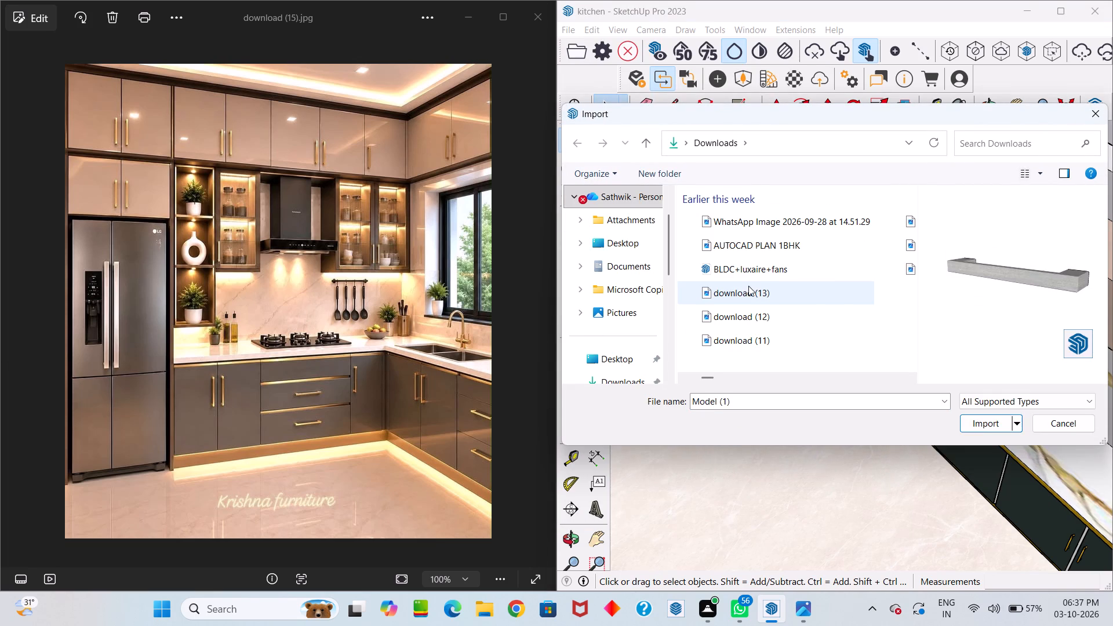
click(747, 286)
click(748, 271)
click(735, 314)
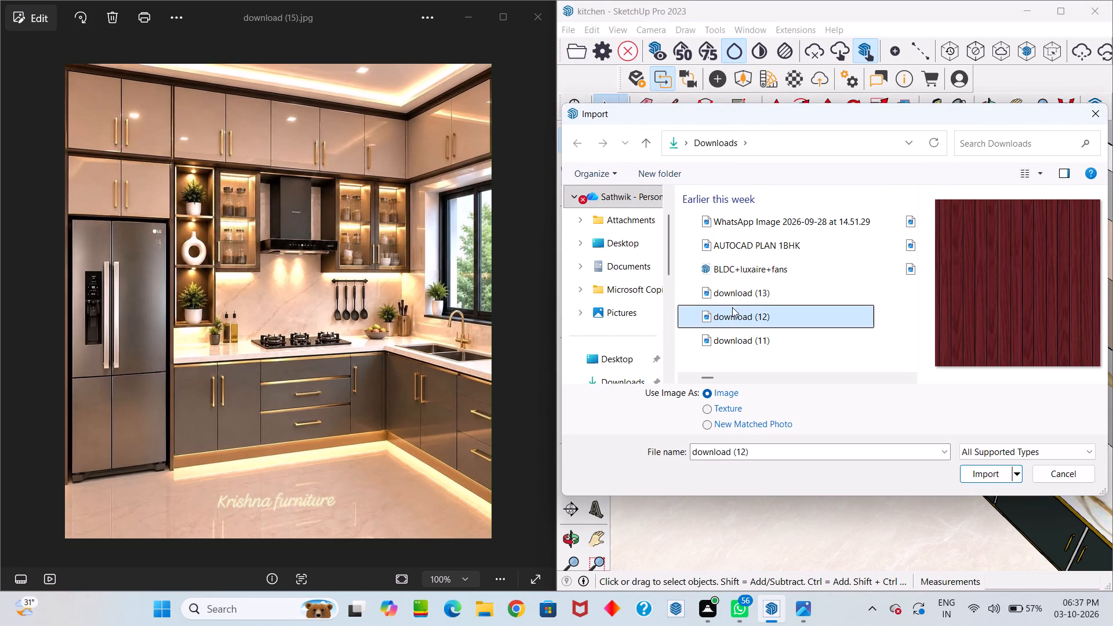
scroll(736, 294, down, 3)
click(730, 299)
scroll(730, 301, down, 3)
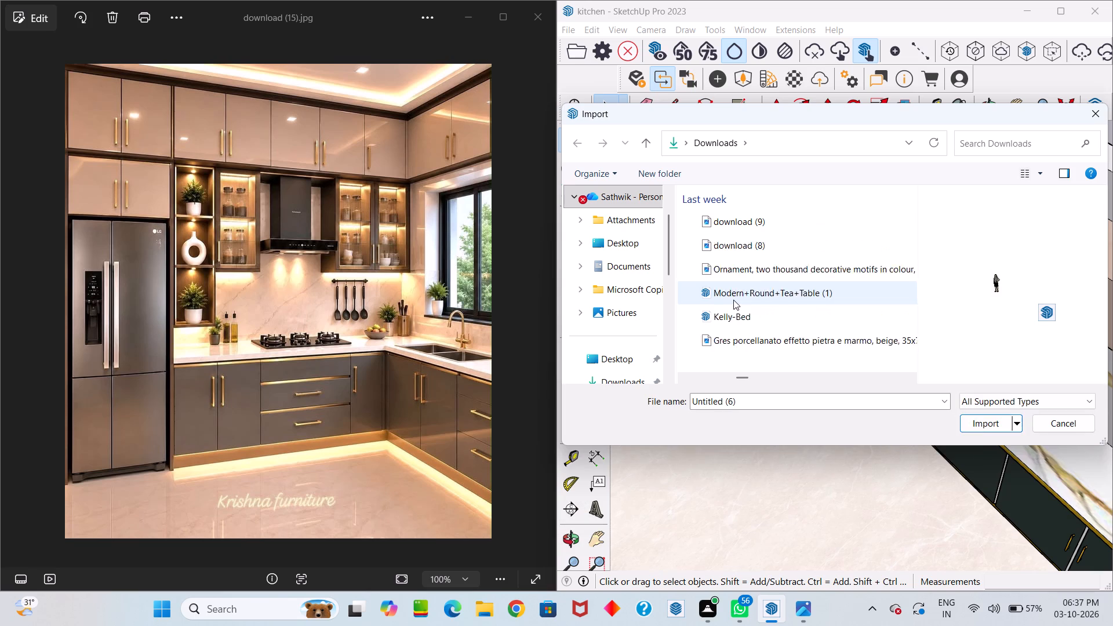
scroll(733, 300, down, 3)
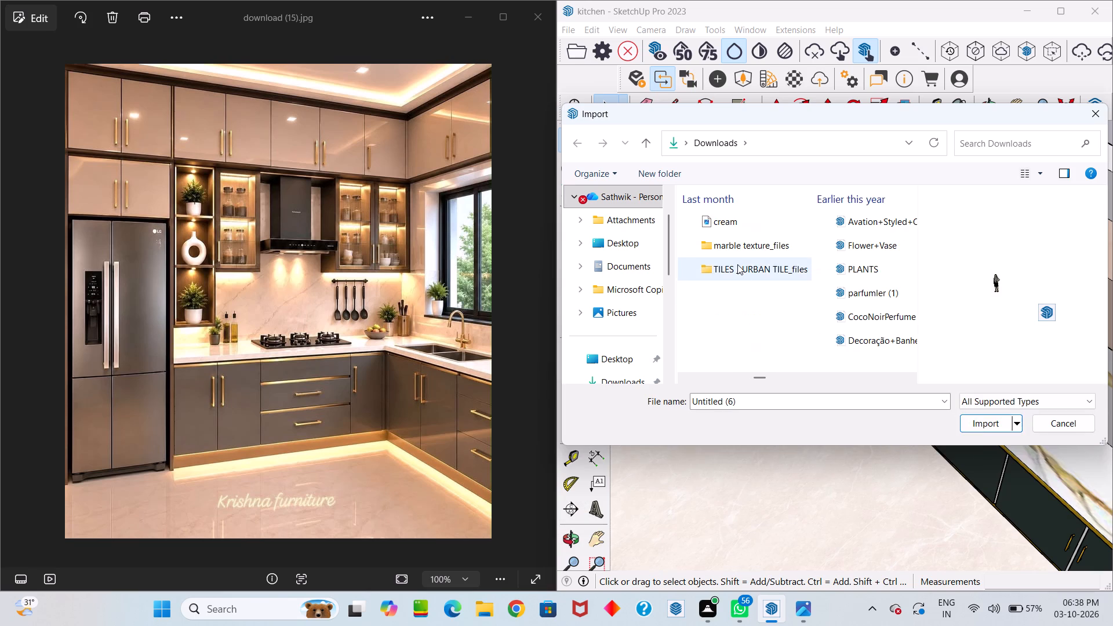
scroll(737, 264, down, 2)
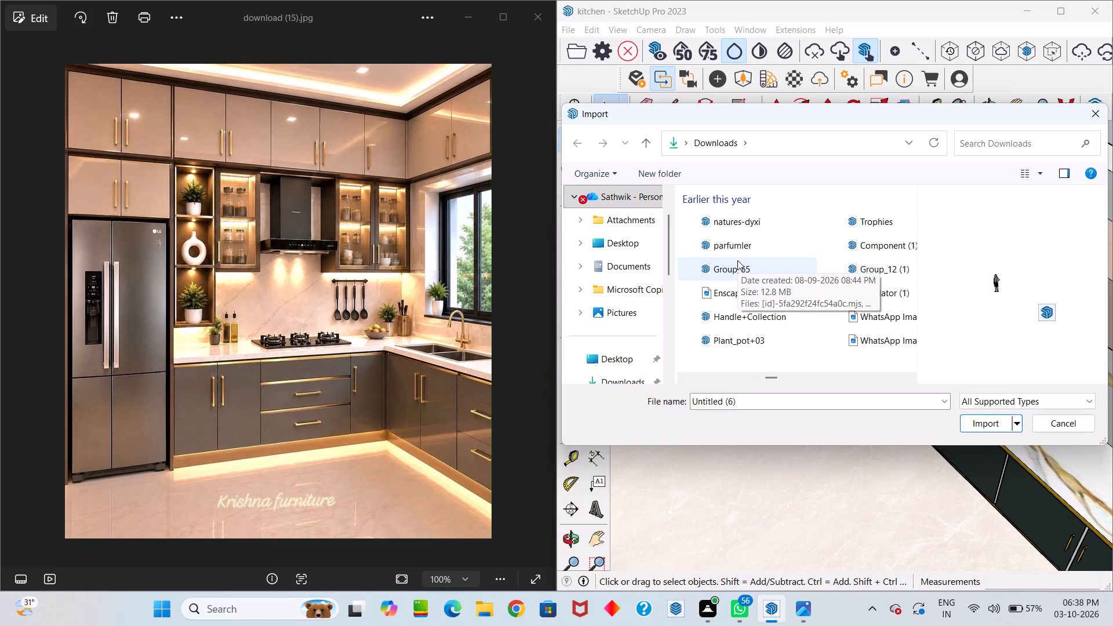
scroll(737, 260, down, 3)
scroll(737, 260, up, 4)
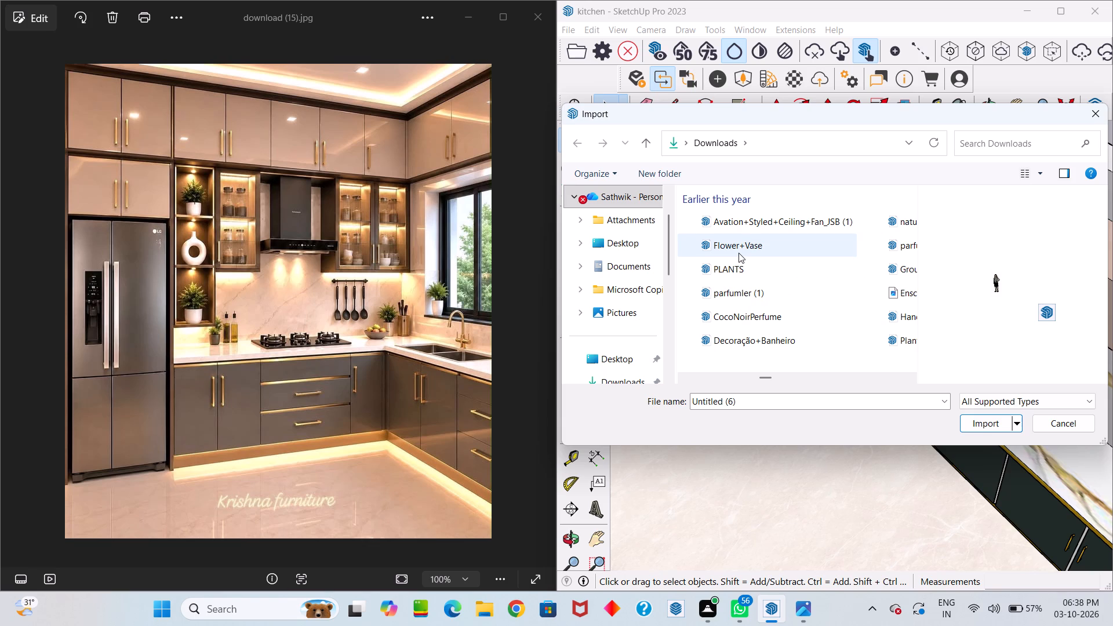
scroll(739, 253, up, 1)
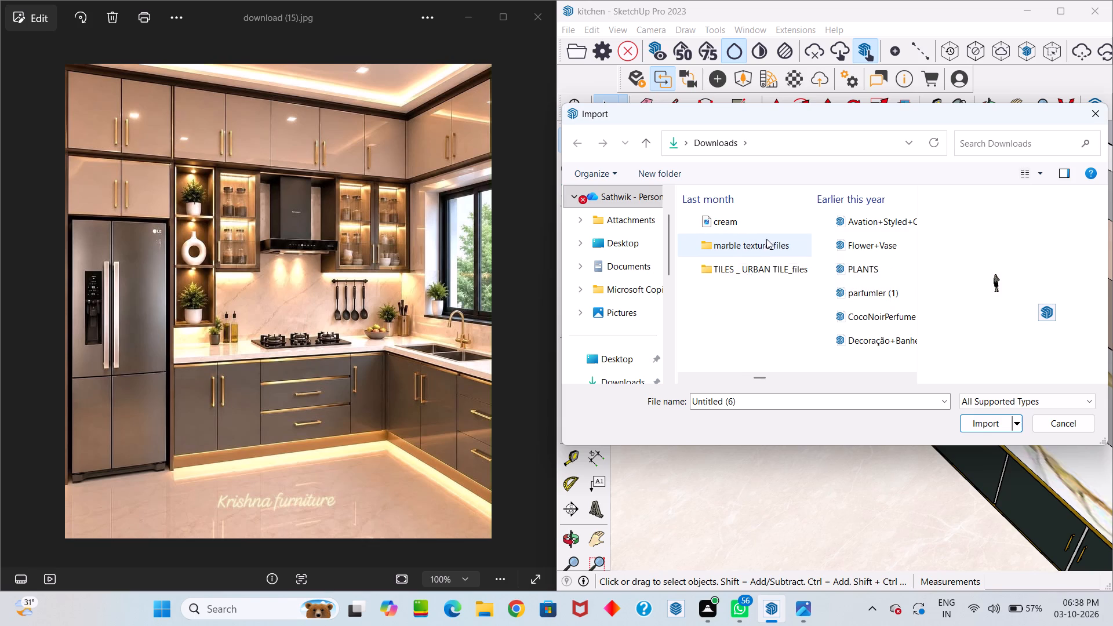
scroll(769, 238, up, 1)
scroll(763, 241, down, 1)
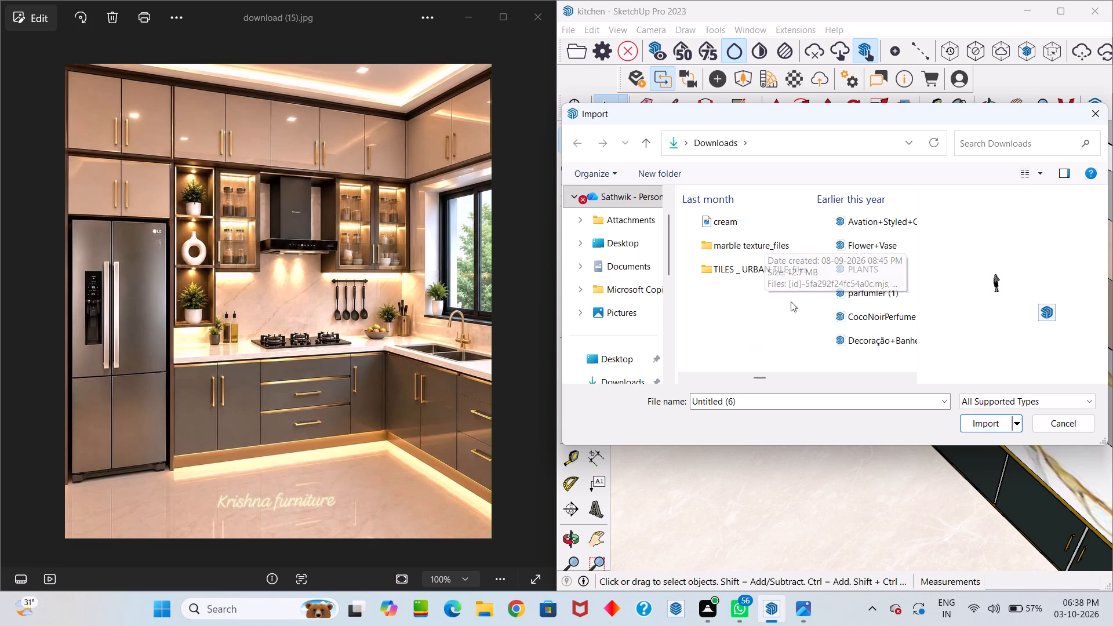
Preview the older Downloads files from earlier this year, checking decor, sink and furniture models for a usable kitchen item.
click(861, 312)
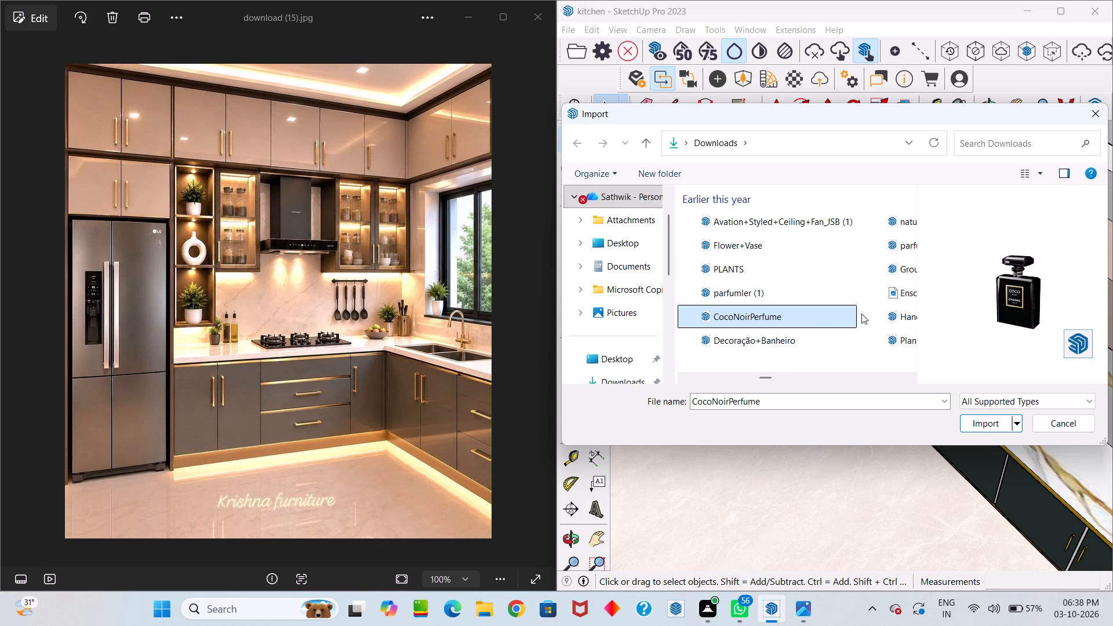
click(795, 333)
scroll(799, 293, down, 1)
click(762, 300)
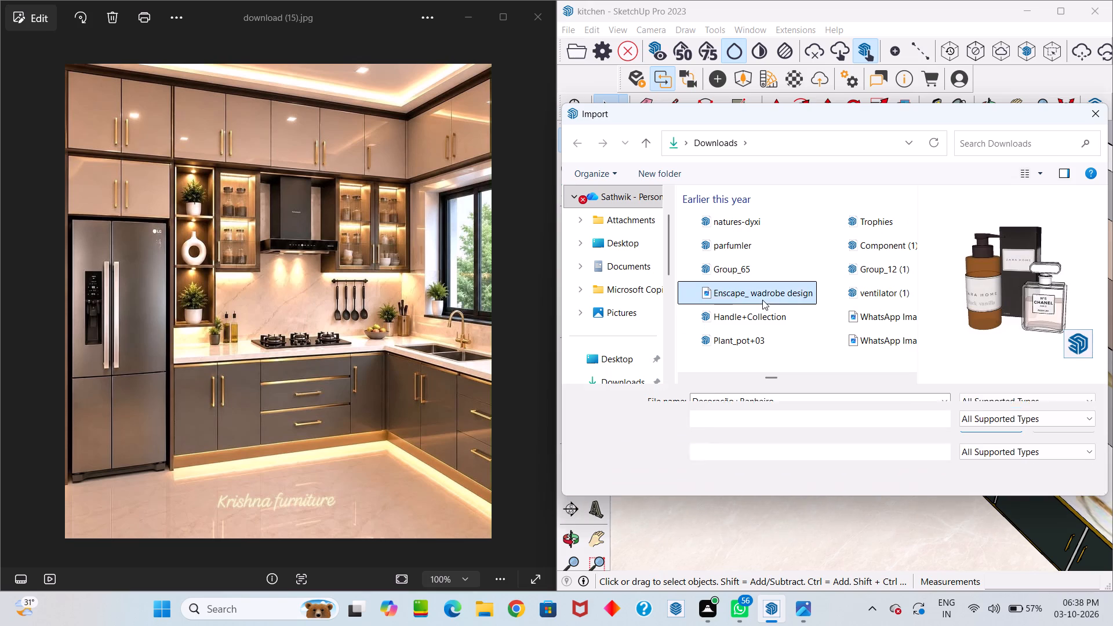
click(754, 310)
scroll(752, 315, down, 3)
click(755, 299)
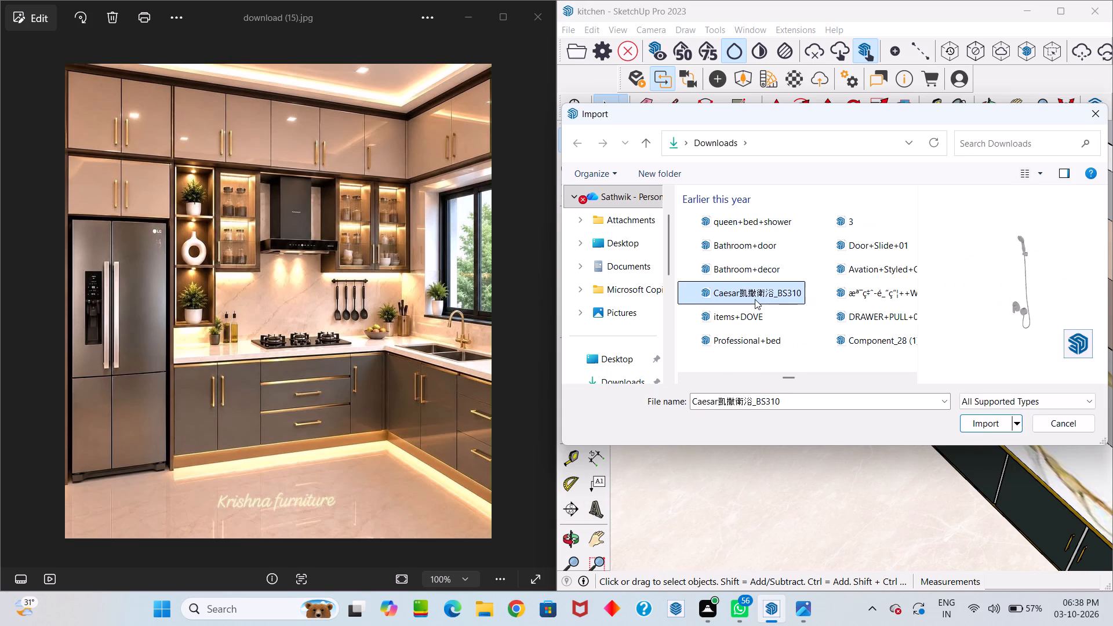
click(747, 316)
click(745, 334)
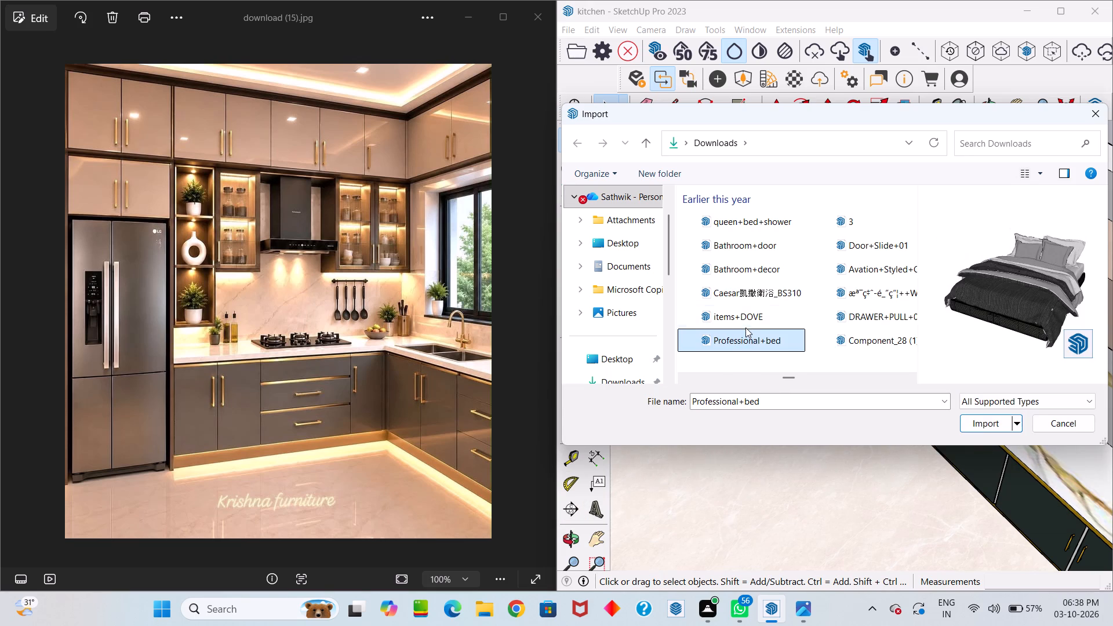
scroll(742, 321, down, 2)
click(766, 228)
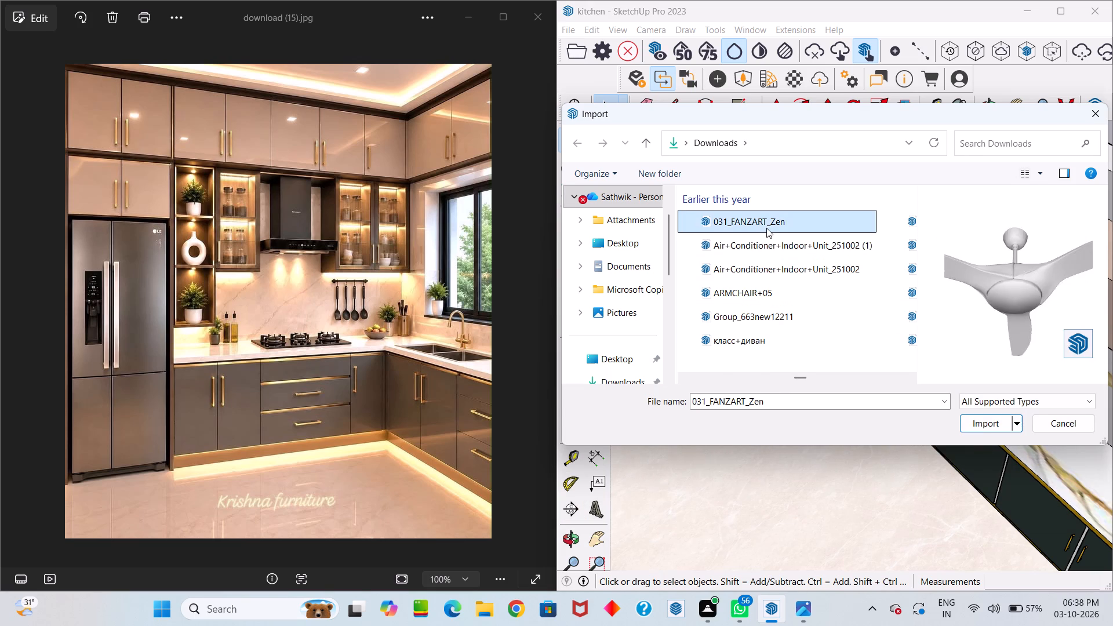
click(763, 247)
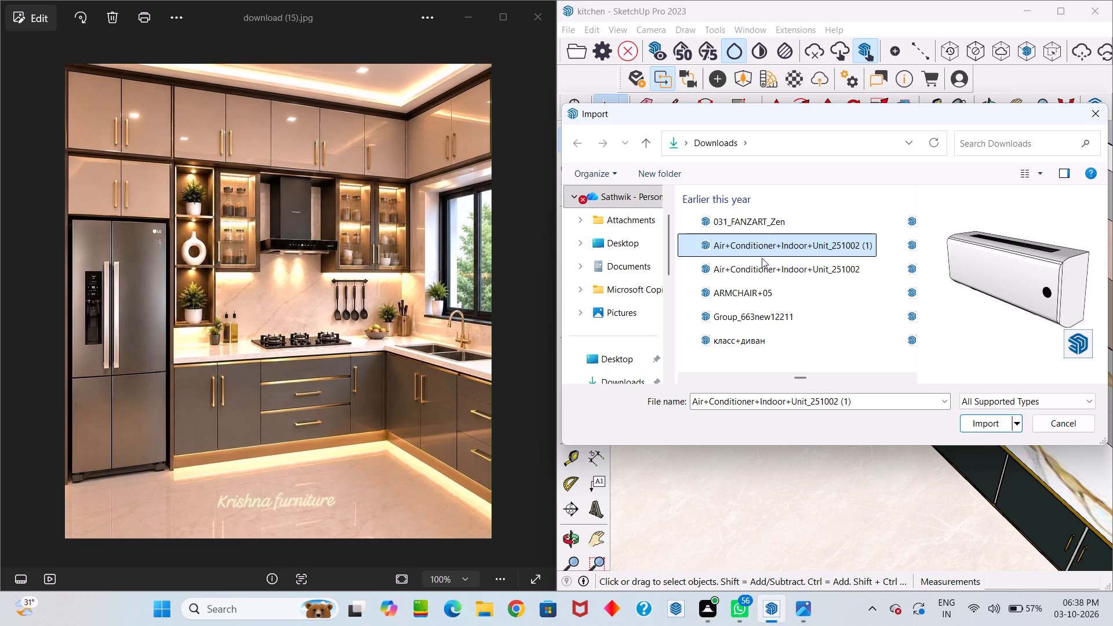
click(760, 264)
click(747, 288)
click(744, 314)
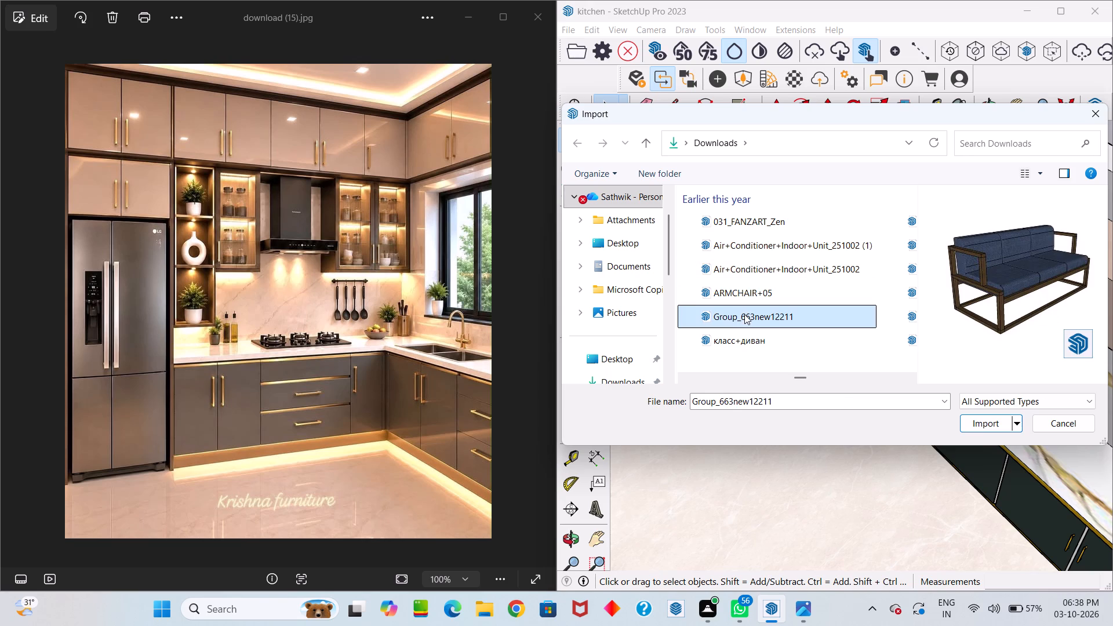
click(737, 337)
scroll(758, 262, down, 5)
click(756, 267)
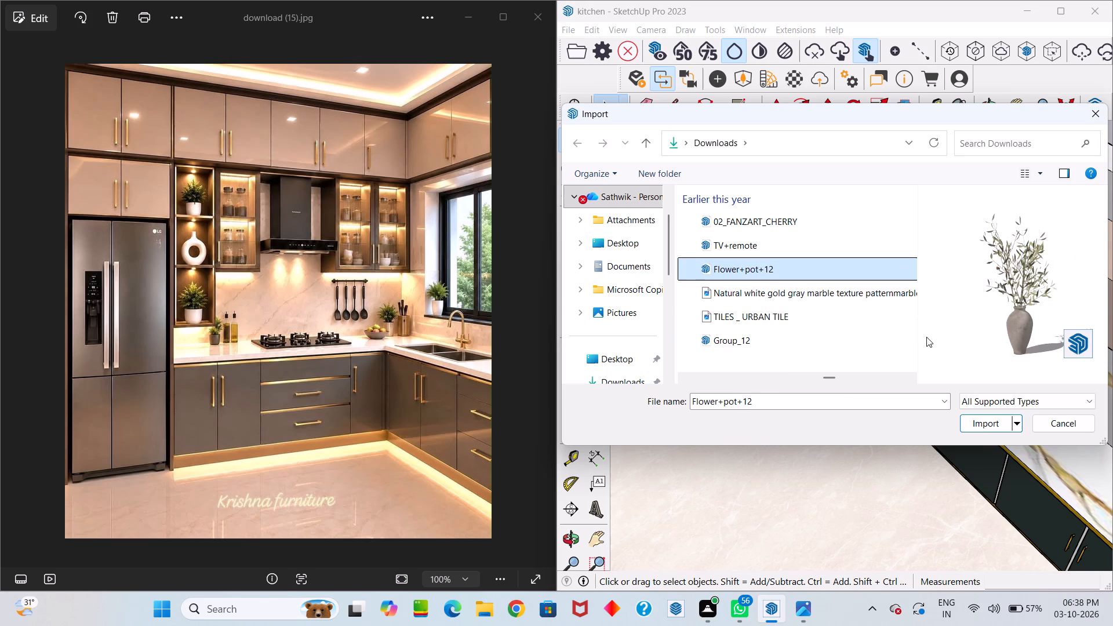
click(897, 300)
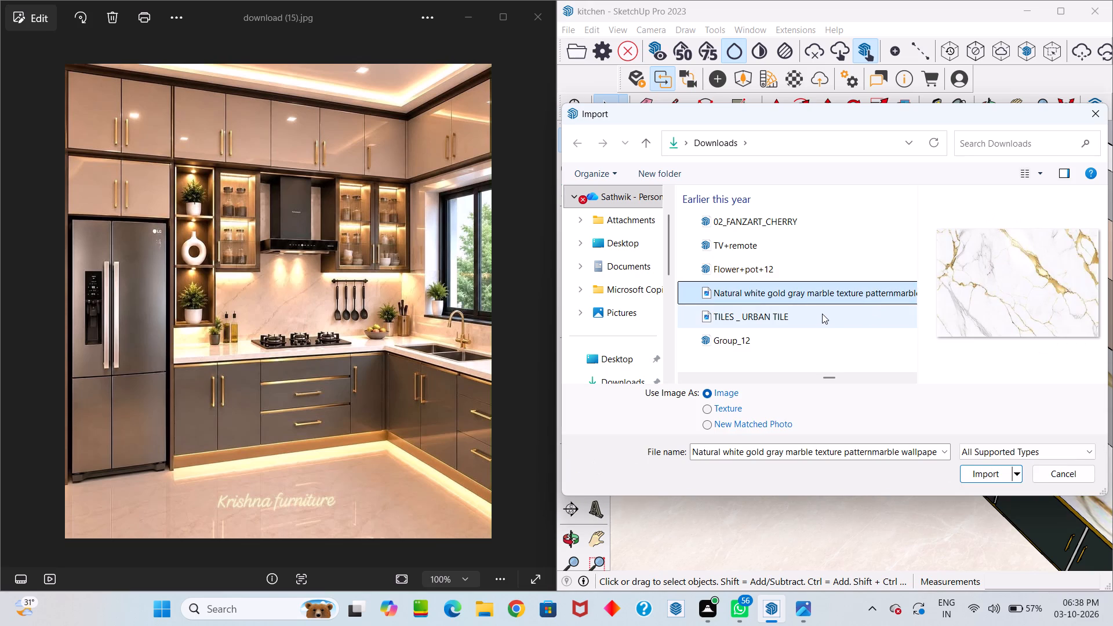
click(820, 314)
click(784, 329)
scroll(797, 312, down, 2)
click(797, 311)
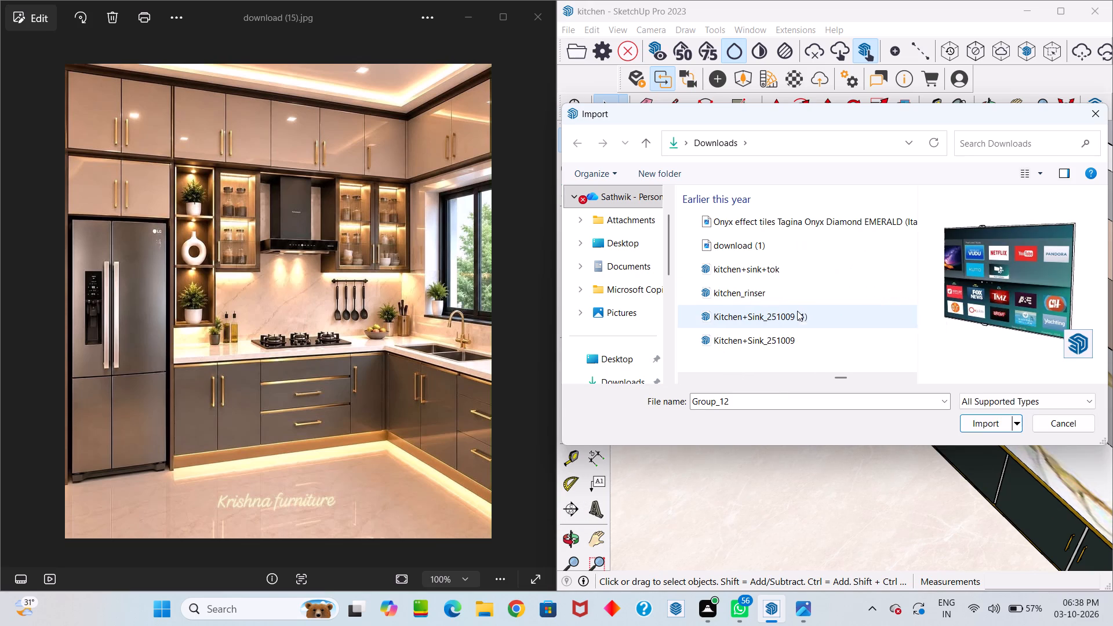
click(773, 332)
scroll(779, 325, down, 2)
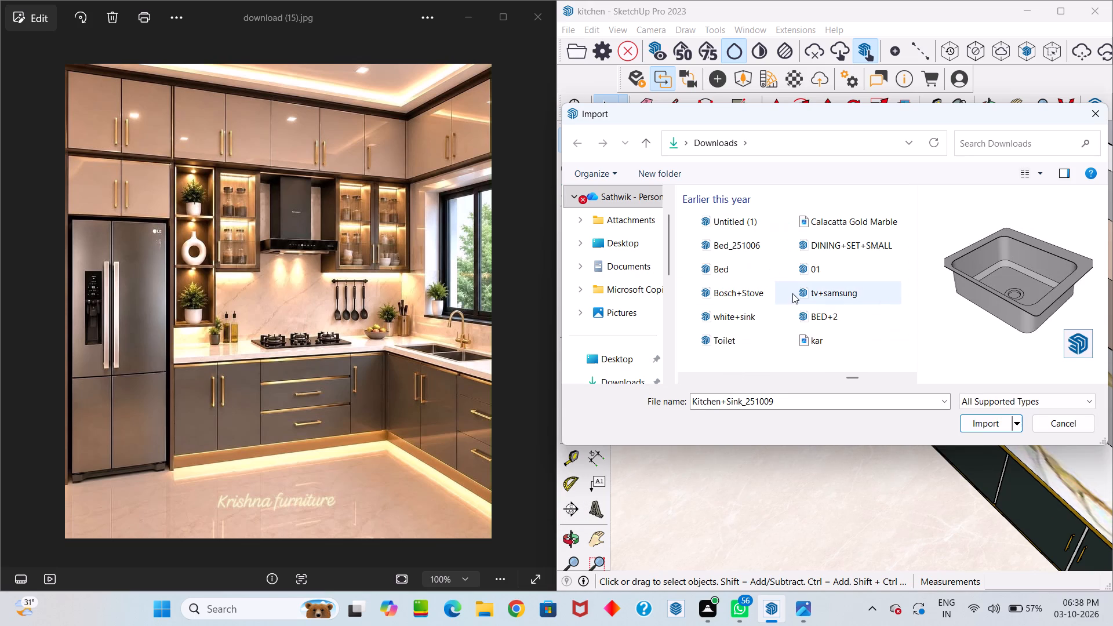
click(742, 311)
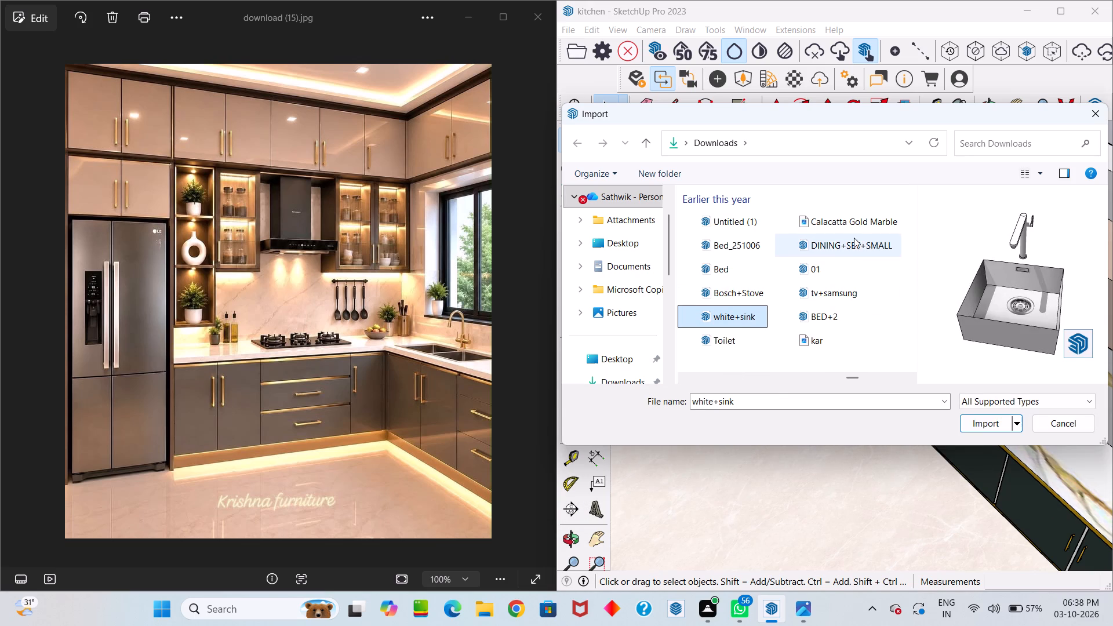
click(854, 223)
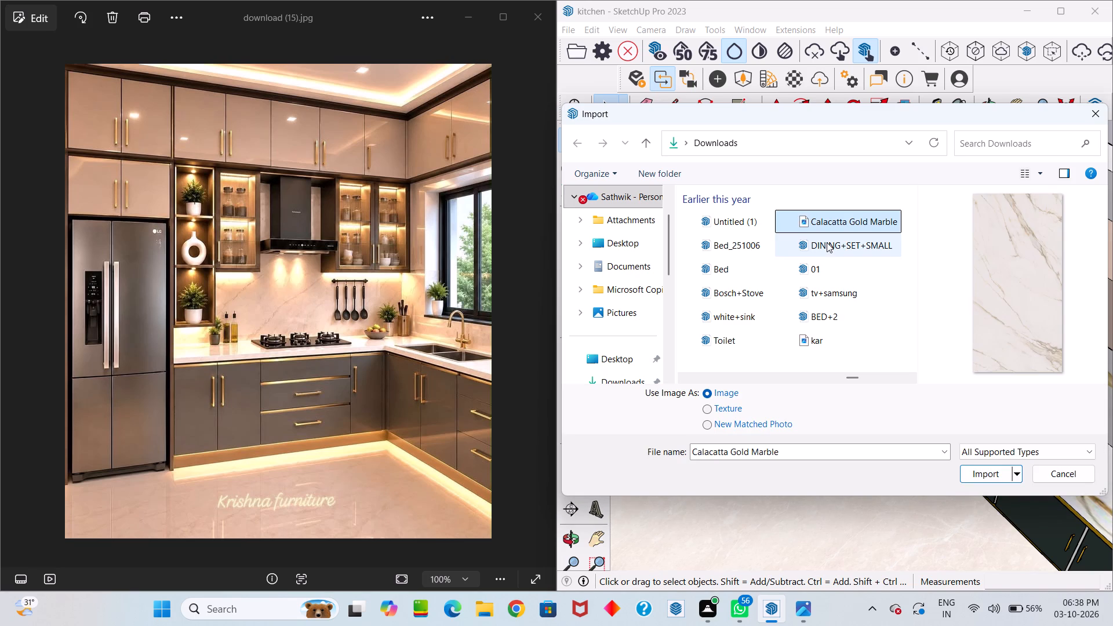
click(827, 242)
click(824, 274)
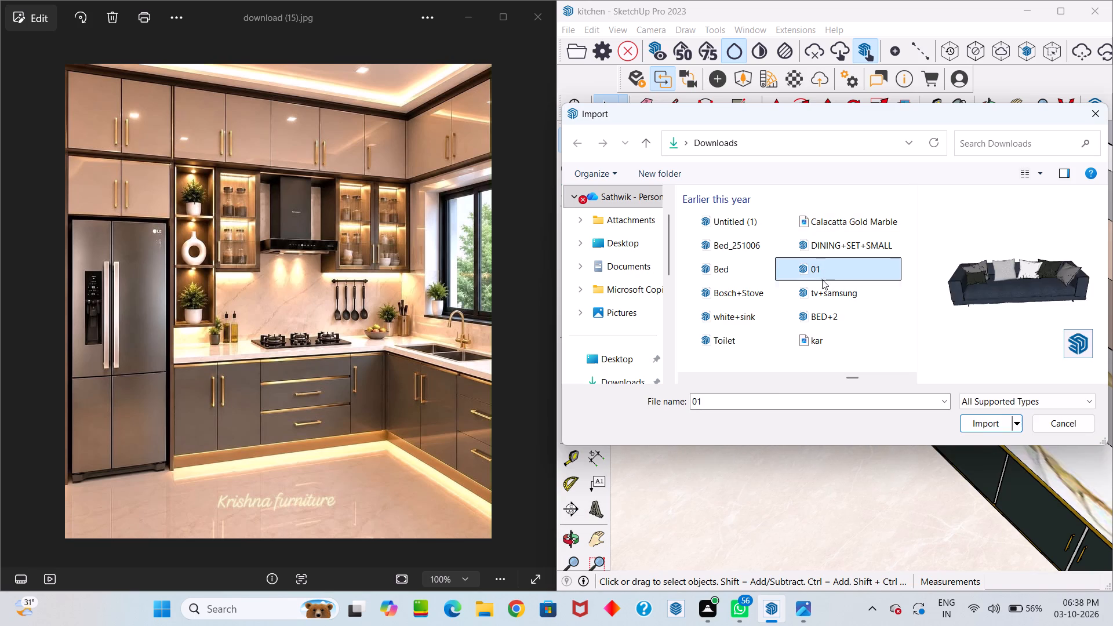
click(821, 291)
click(823, 308)
click(821, 332)
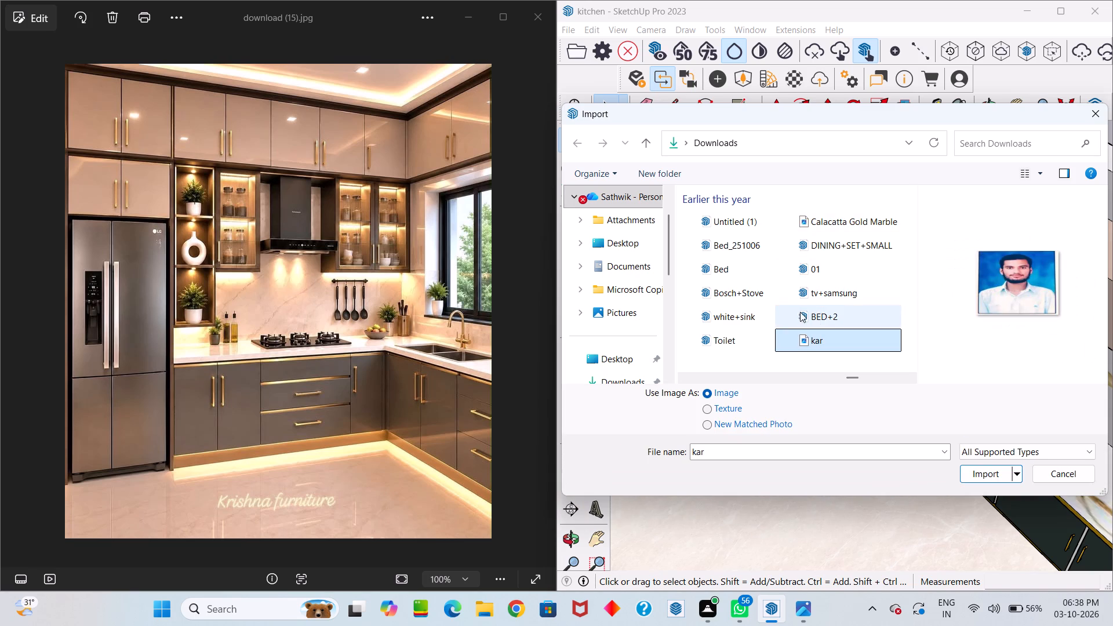
click(730, 339)
scroll(741, 307, down, 1)
click(738, 291)
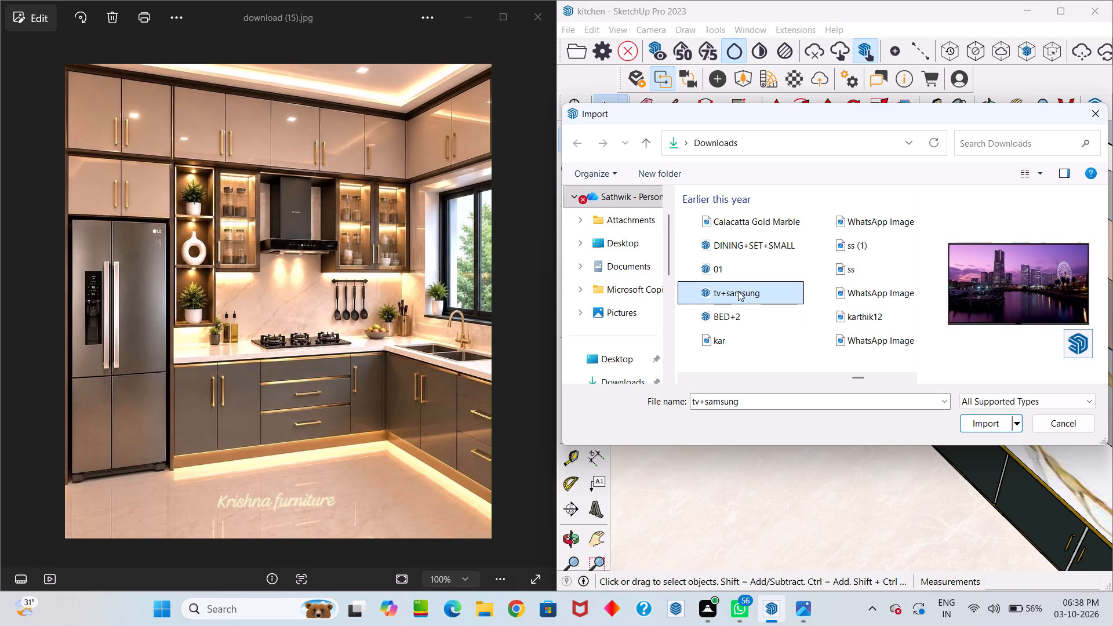
click(734, 321)
click(728, 341)
click(885, 210)
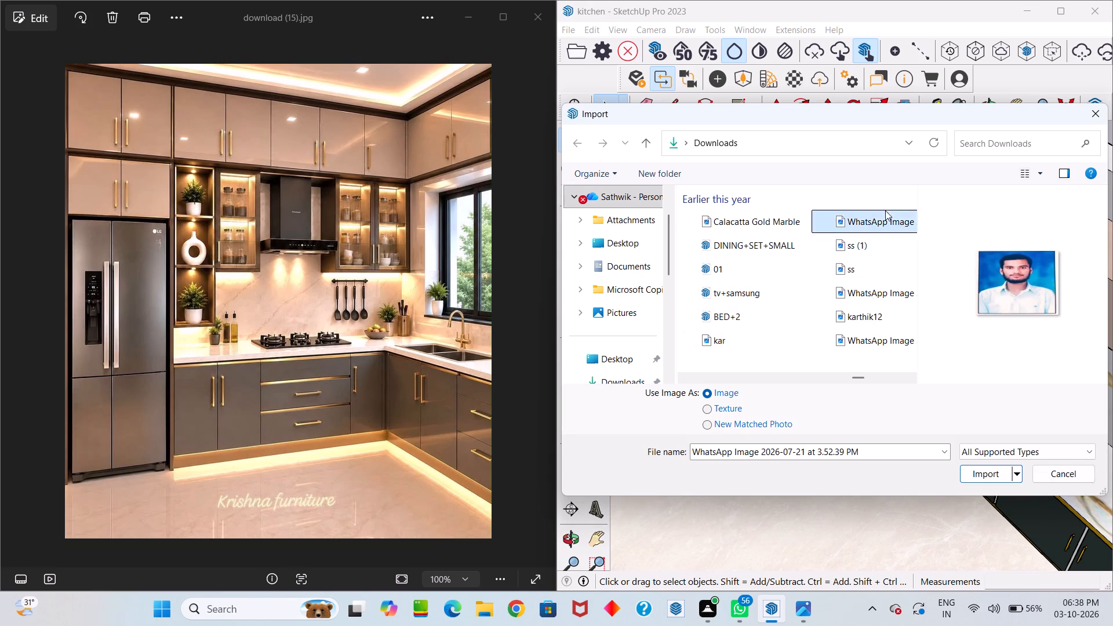
click(851, 282)
scroll(851, 278, down, 3)
click(845, 256)
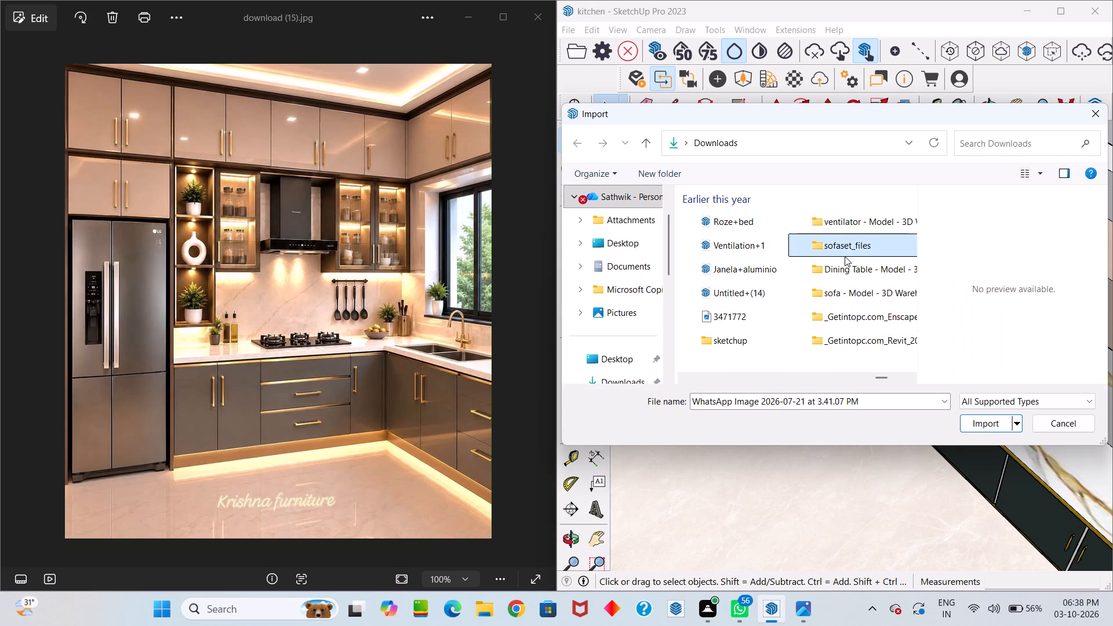
click(847, 274)
click(831, 294)
click(816, 319)
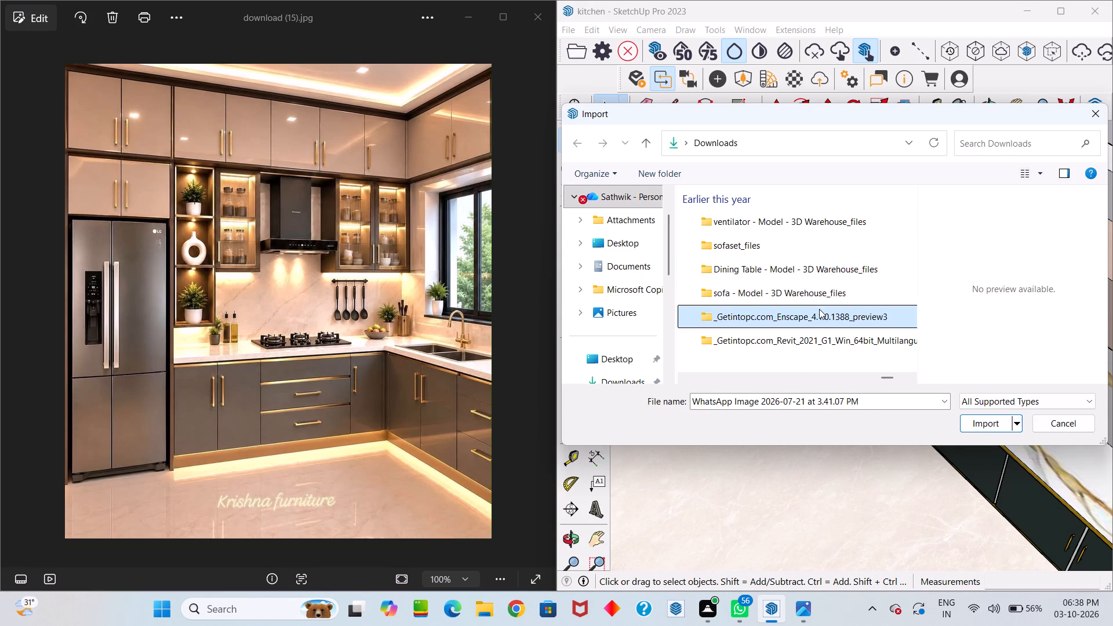
Preview the Downloads files from earlier this year, working back toward the newer models and textures to find a kitchen accessory.
scroll(820, 303, up, 10)
click(781, 238)
scroll(781, 238, up, 3)
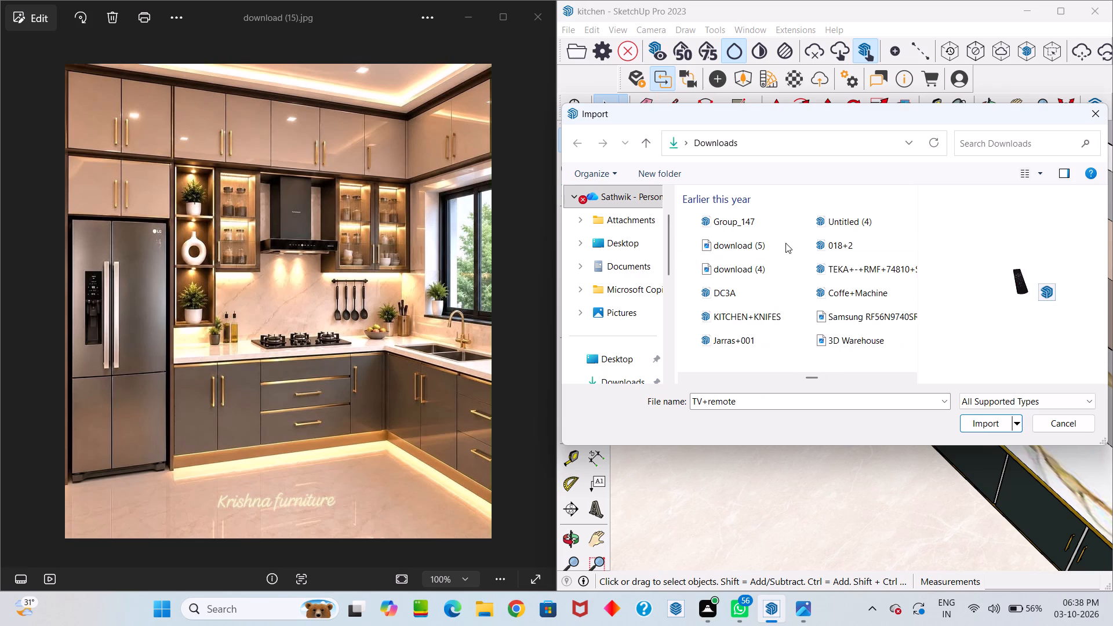
click(785, 243)
click(769, 253)
scroll(770, 249, up, 3)
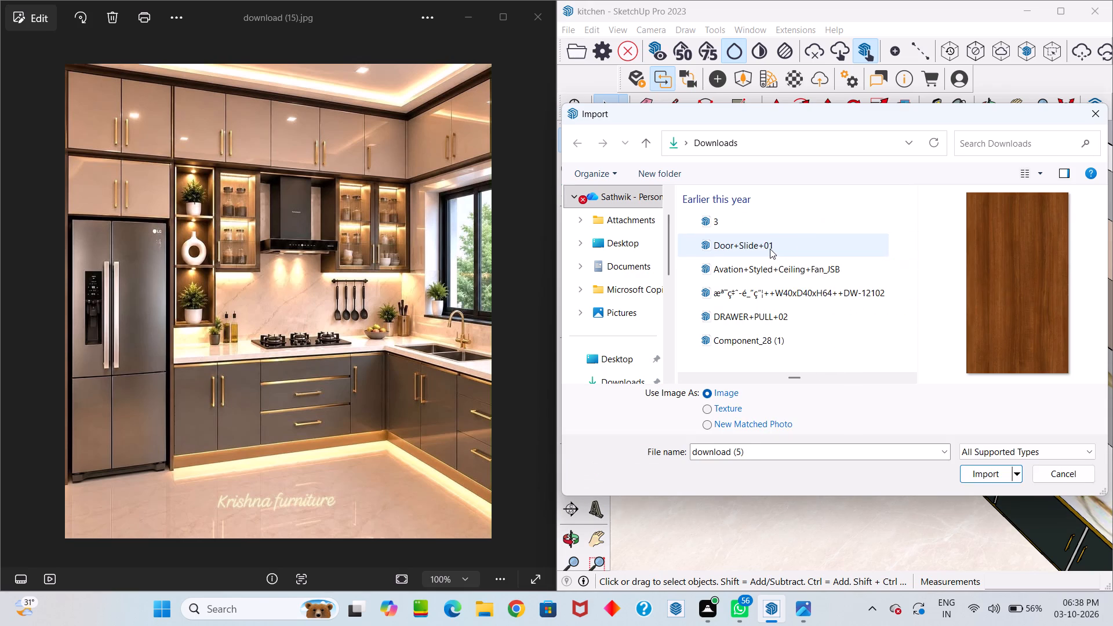
click(770, 249)
scroll(769, 247, up, 3)
click(769, 247)
scroll(768, 245, up, 2)
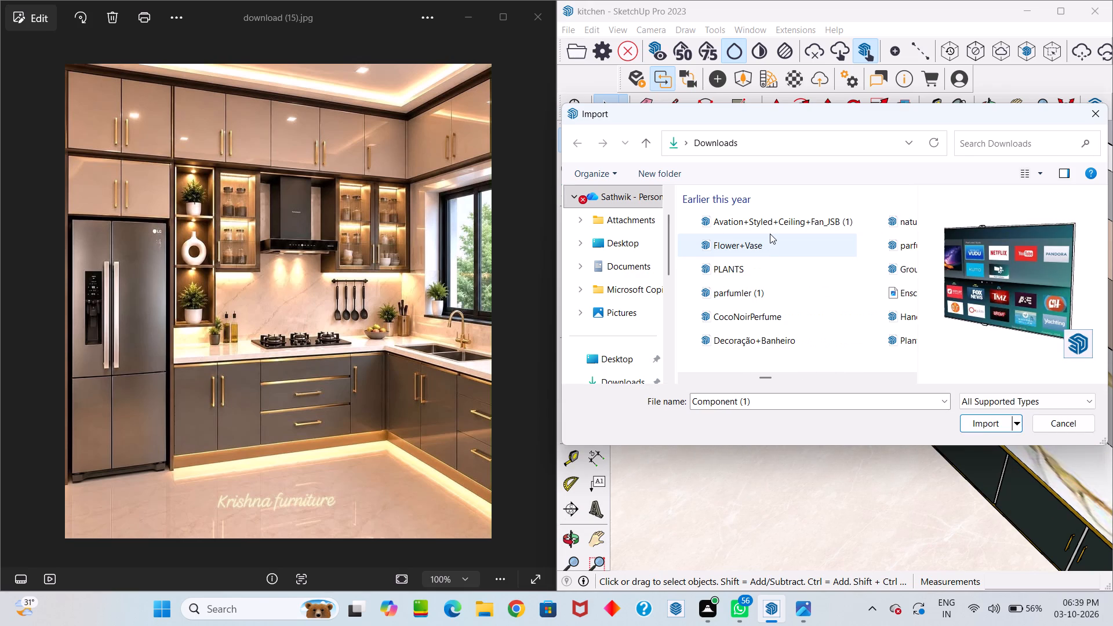
click(772, 229)
scroll(772, 229, up, 4)
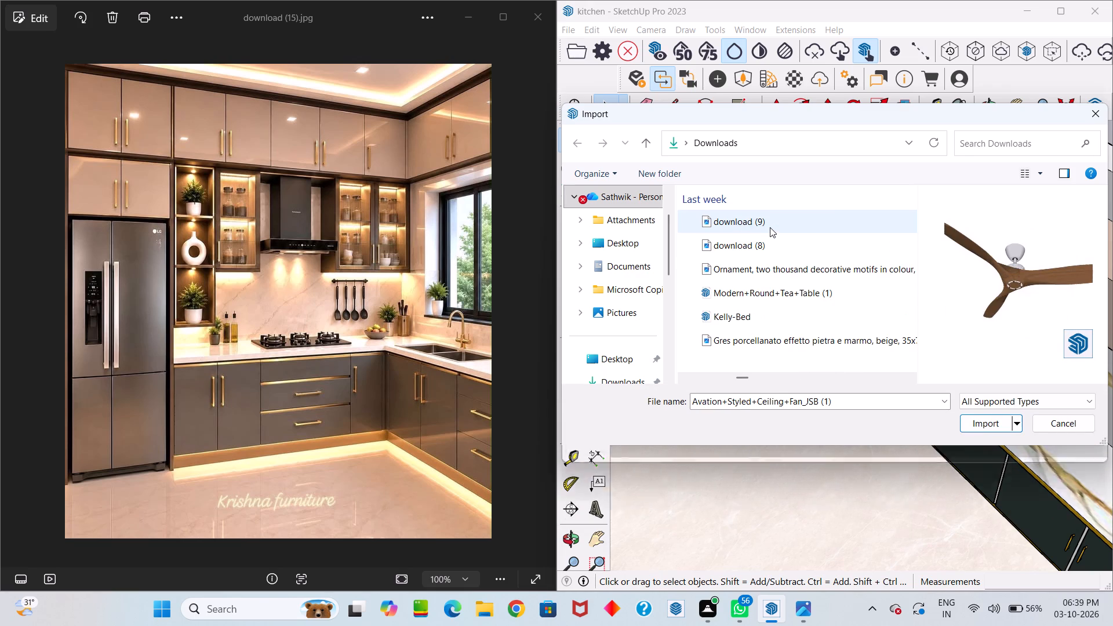
Preview last week's Downloads files and the newer ones up to today's for a usable kitchen item.
click(770, 227)
scroll(770, 227, up, 3)
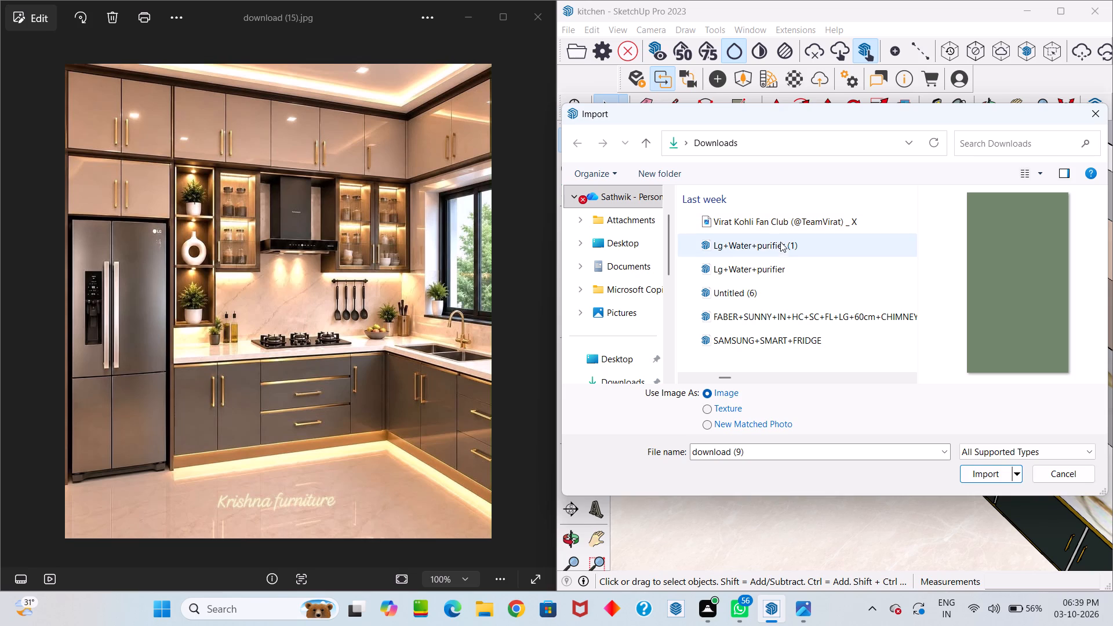
click(780, 248)
scroll(780, 248, up, 1)
scroll(780, 248, down, 1)
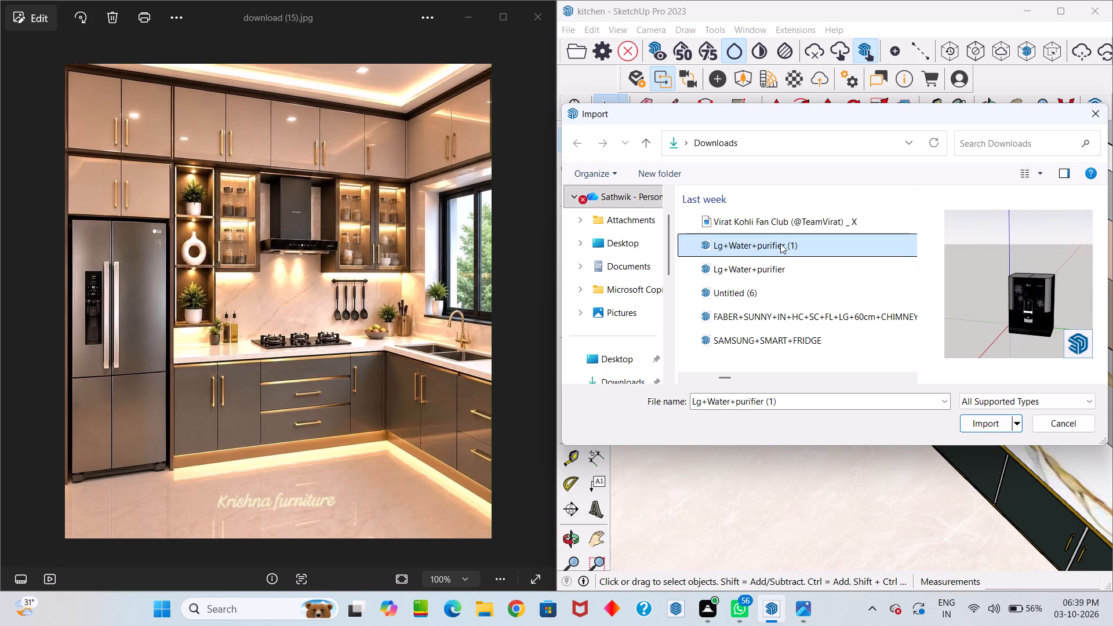
click(783, 224)
scroll(783, 228, up, 1)
click(783, 228)
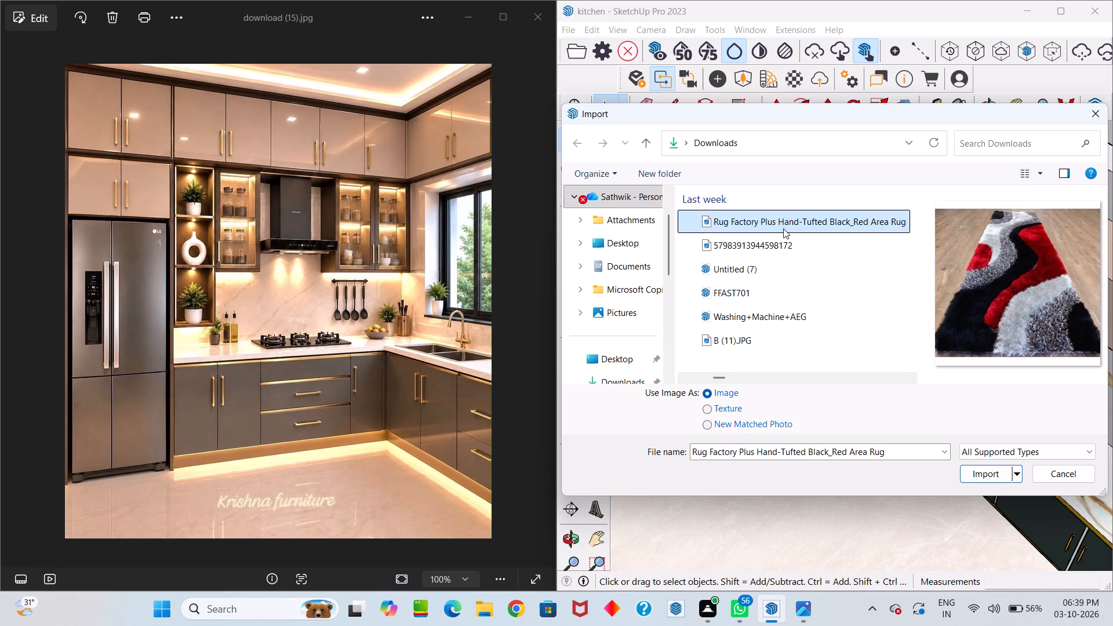
scroll(783, 228, up, 2)
click(783, 228)
scroll(783, 228, up, 2)
click(783, 228)
scroll(783, 228, up, 13)
scroll(796, 287, up, 9)
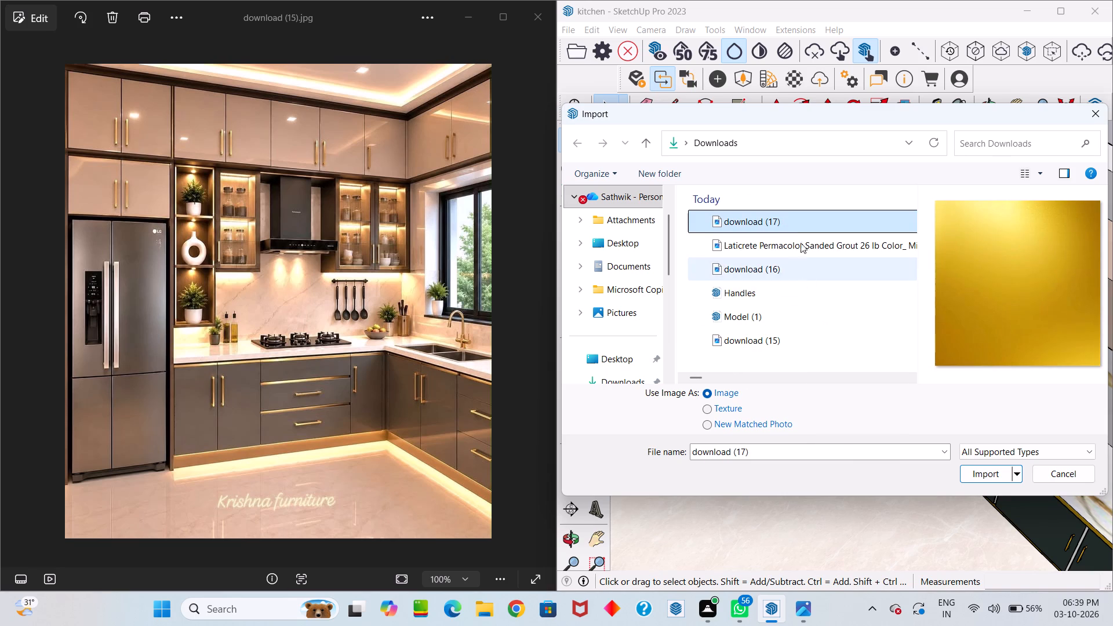
Compare last week's kitchen item models, import the Micro+samsungCE170b-b+28L microwave and place it on the sink-side countertop, beyond the utensil basket.
scroll(801, 243, up, 2)
scroll(785, 215, down, 6)
click(776, 244)
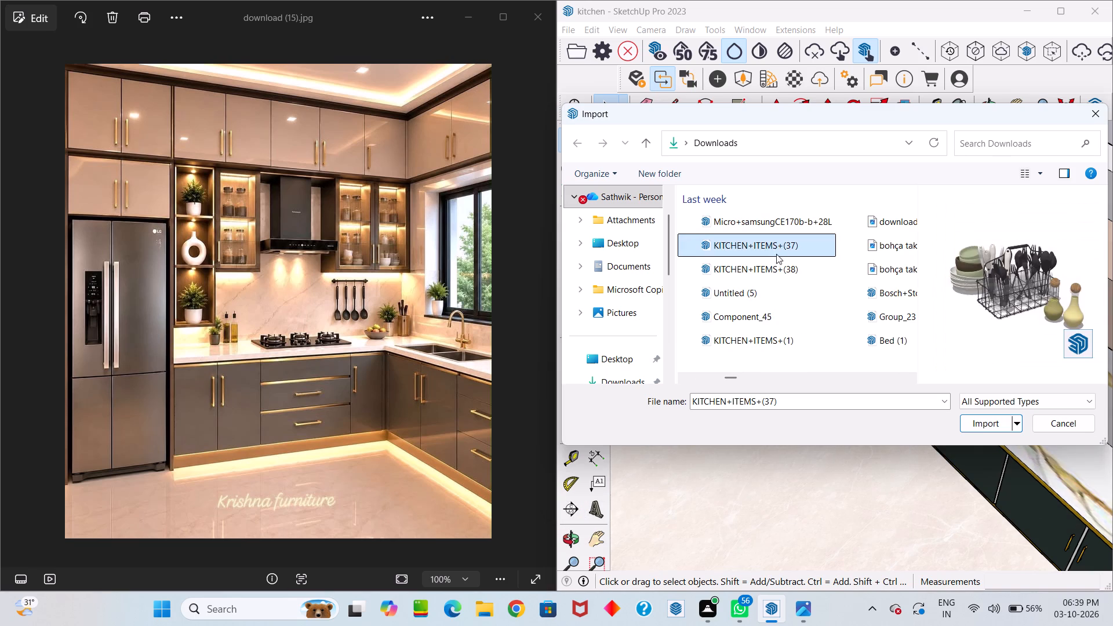
click(777, 267)
click(783, 232)
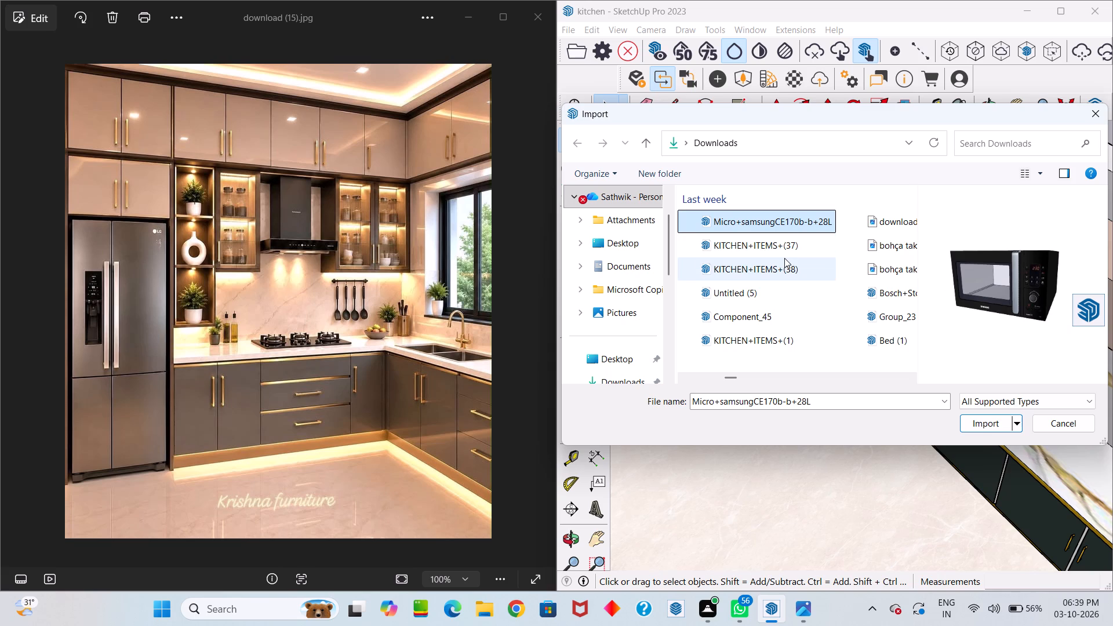
click(827, 339)
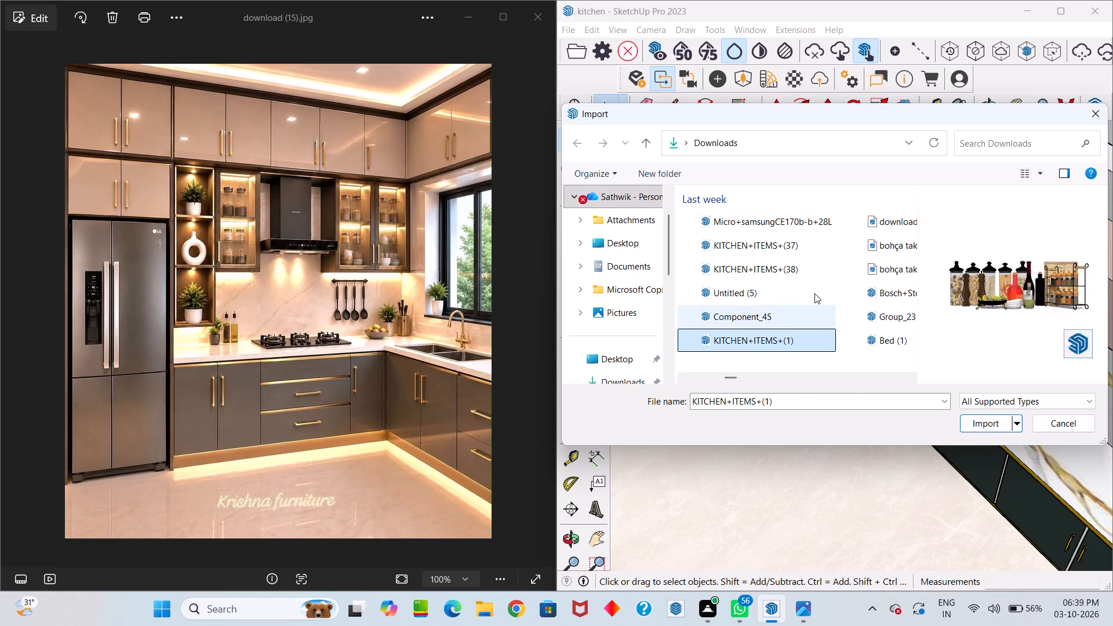
click(801, 228)
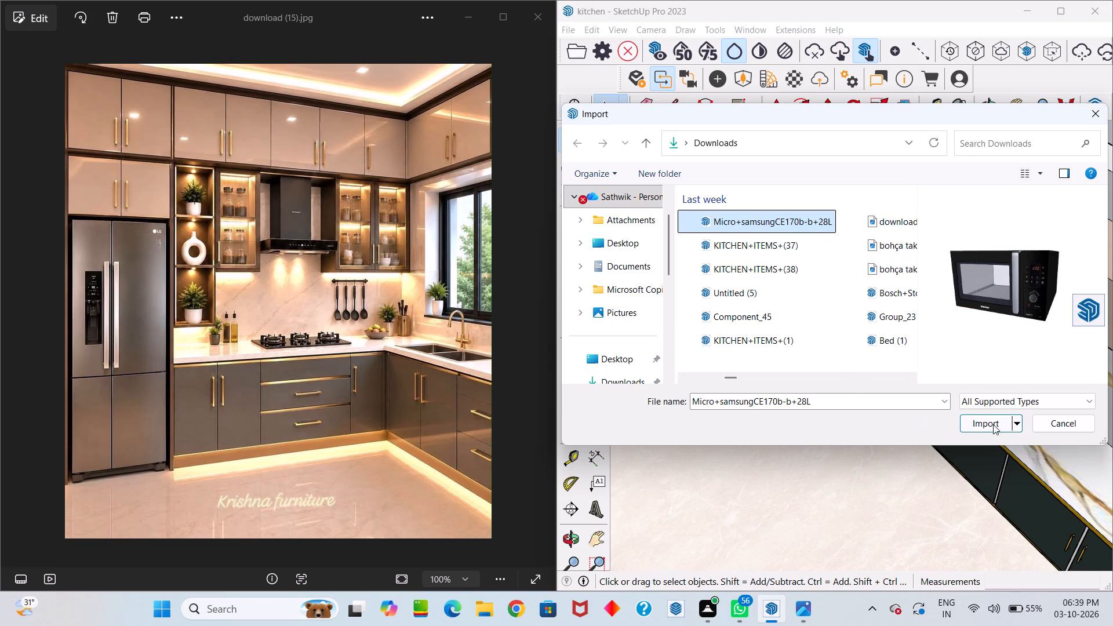
click(994, 420)
scroll(936, 359, down, 3)
scroll(859, 362, down, 14)
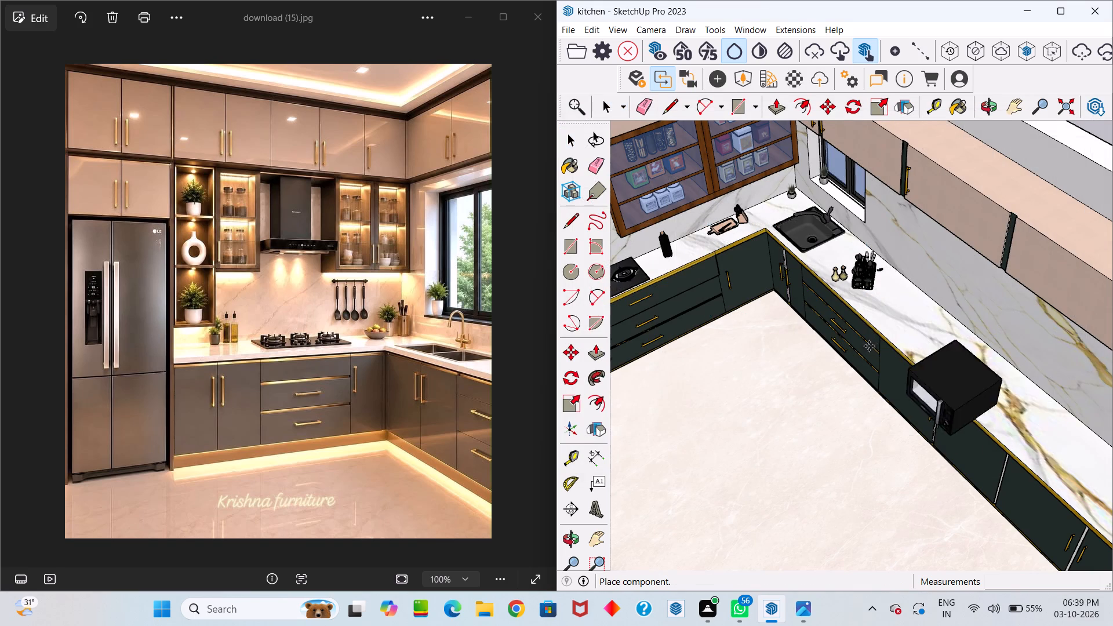
scroll(869, 346, down, 4)
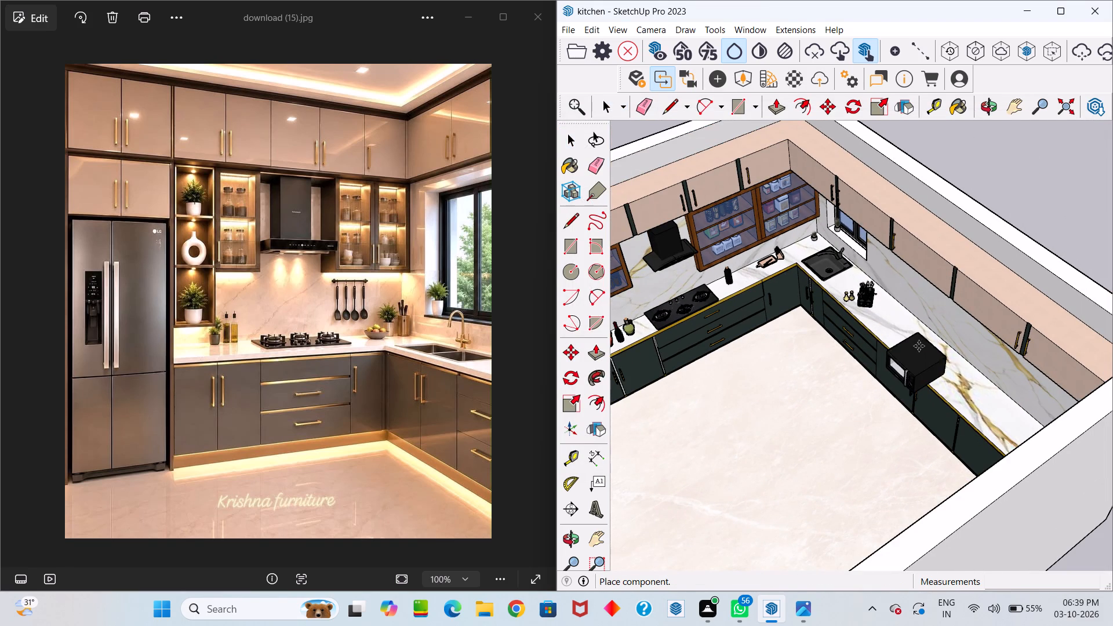
click(919, 346)
Move the microwave about 12 inches back from the countertop's front edge toward the wall, and deselect it to check its placement.
scroll(939, 376, up, 14)
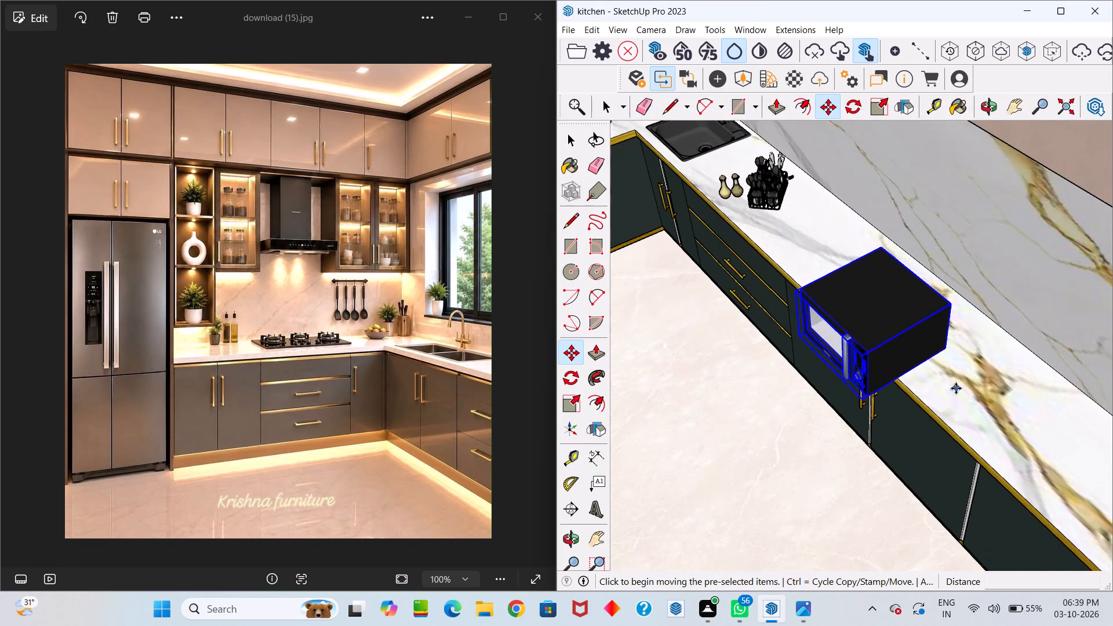
scroll(956, 388, up, 13)
click(934, 323)
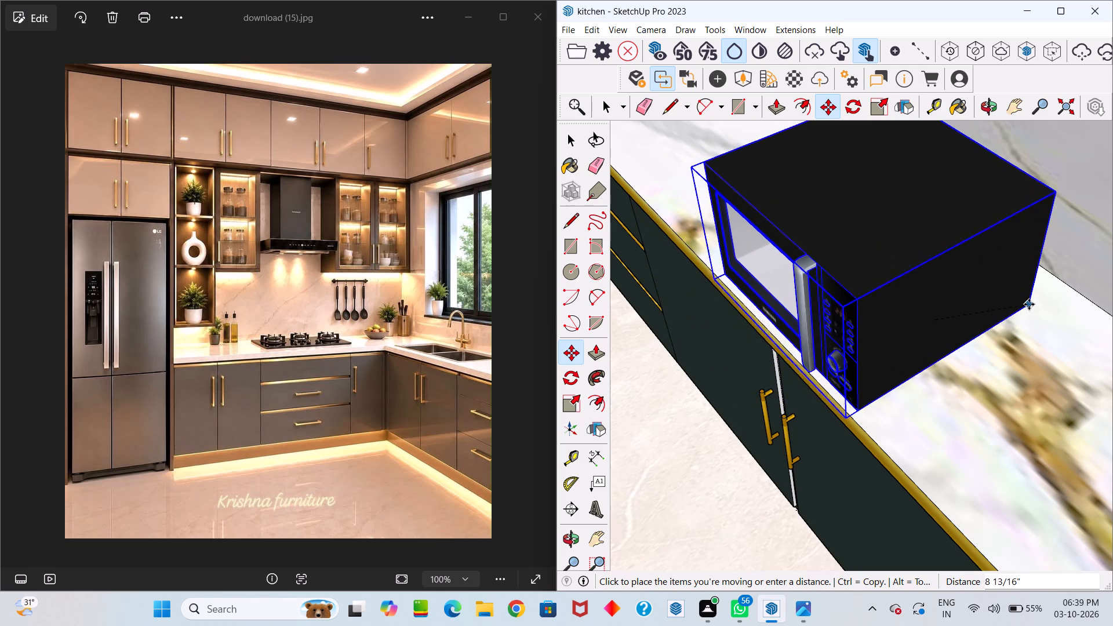
click(1067, 311)
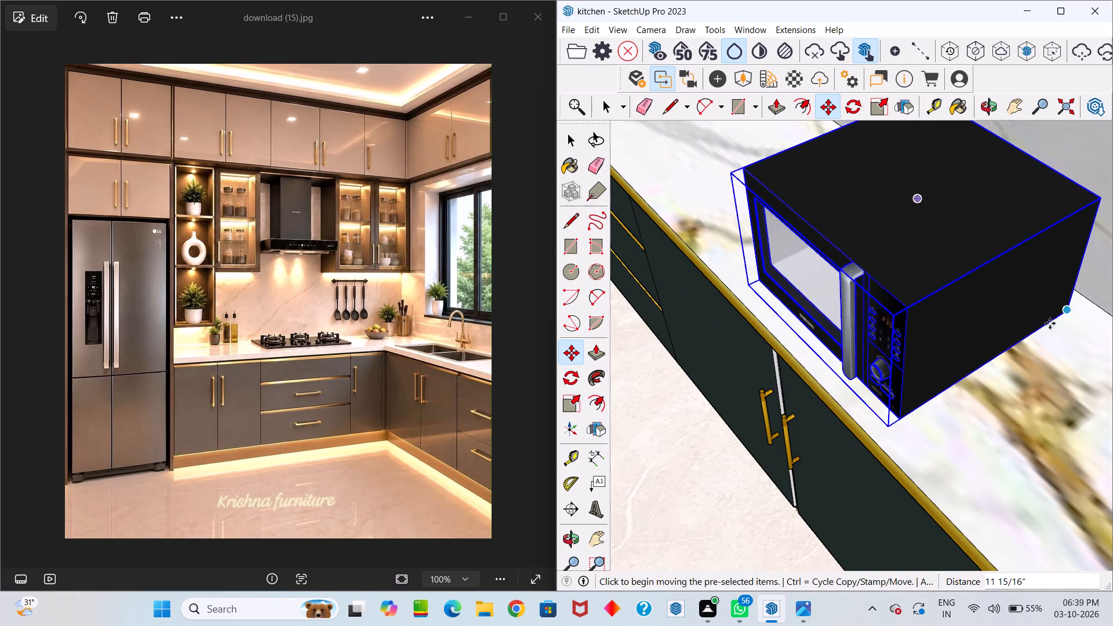
middle_drag(1019, 344, 1104, 392)
scroll(1078, 378, down, 11)
scroll(1020, 387, down, 3)
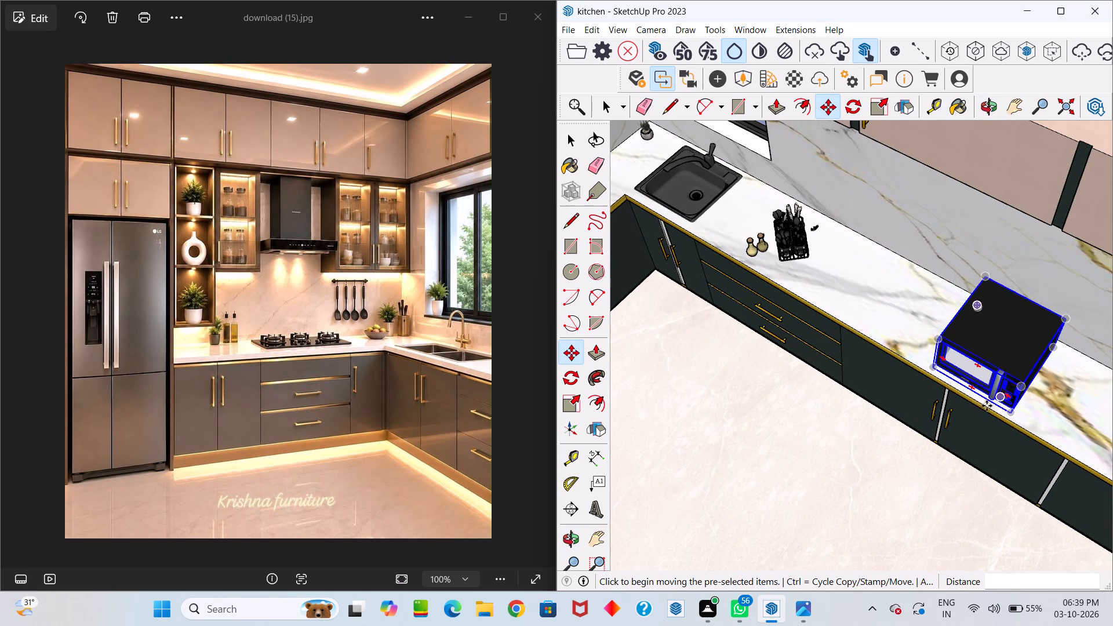
key(space)
click(896, 428)
scroll(882, 453, down, 1)
middle_drag(891, 453, 1054, 431)
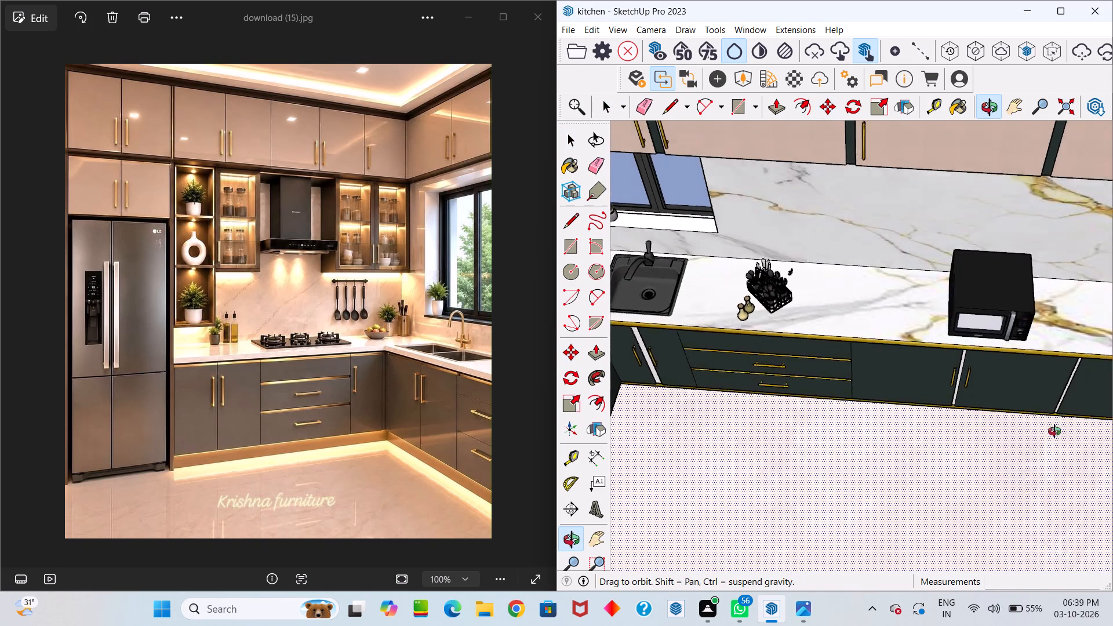
middle_drag(1054, 431, 998, 361)
scroll(987, 369, up, 1)
scroll(980, 387, down, 12)
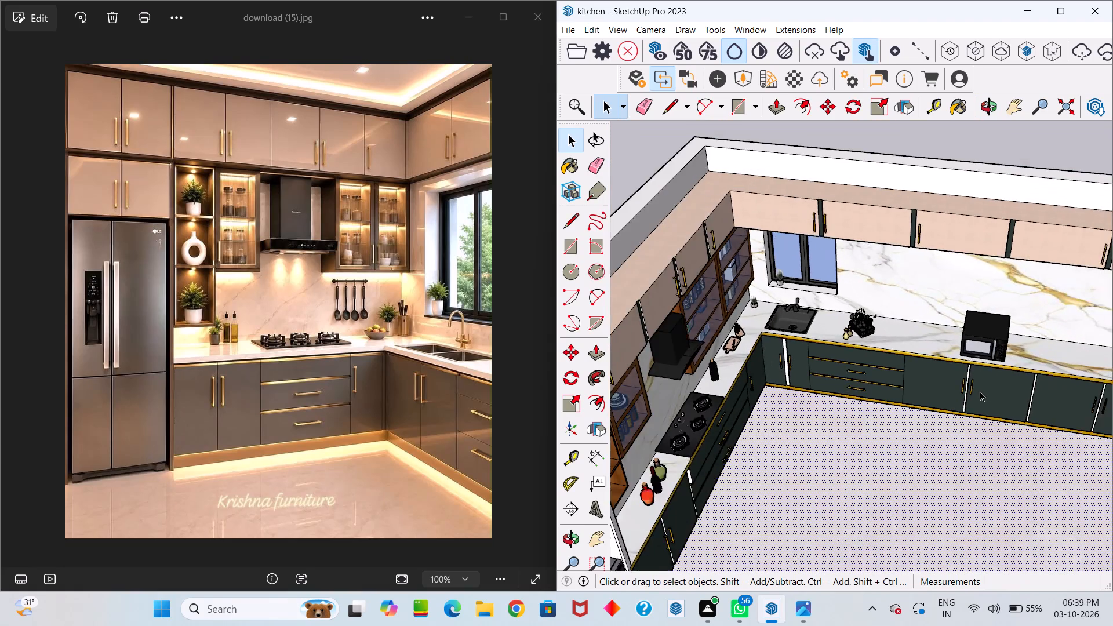
scroll(980, 391, down, 4)
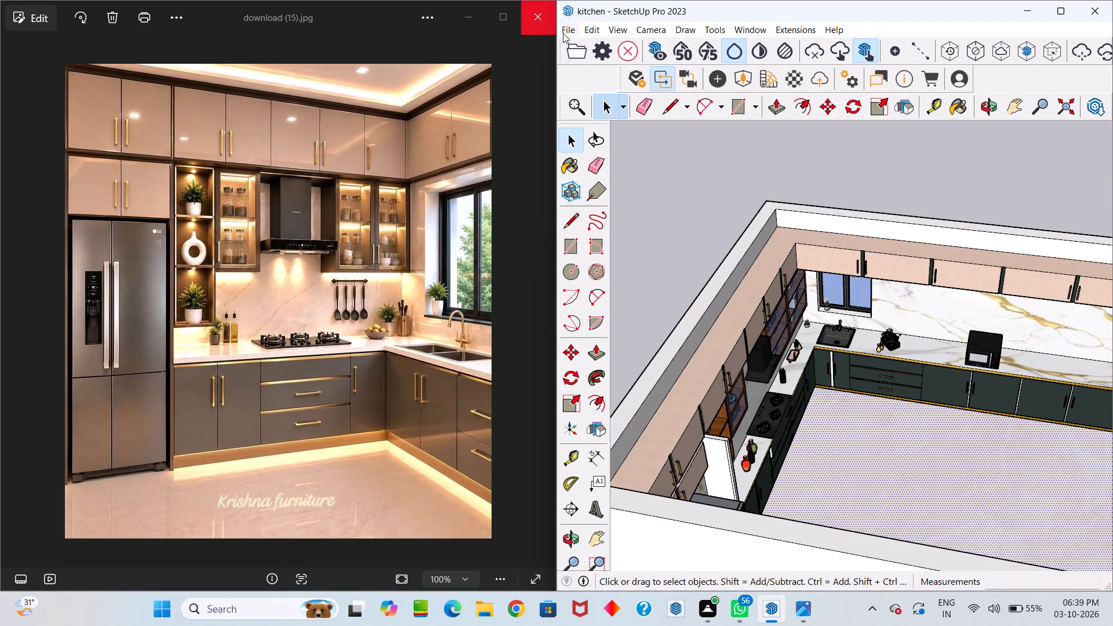
Open a file import and preview yesterday's and this week's Downloads files for another kitchen accessory.
click(570, 32)
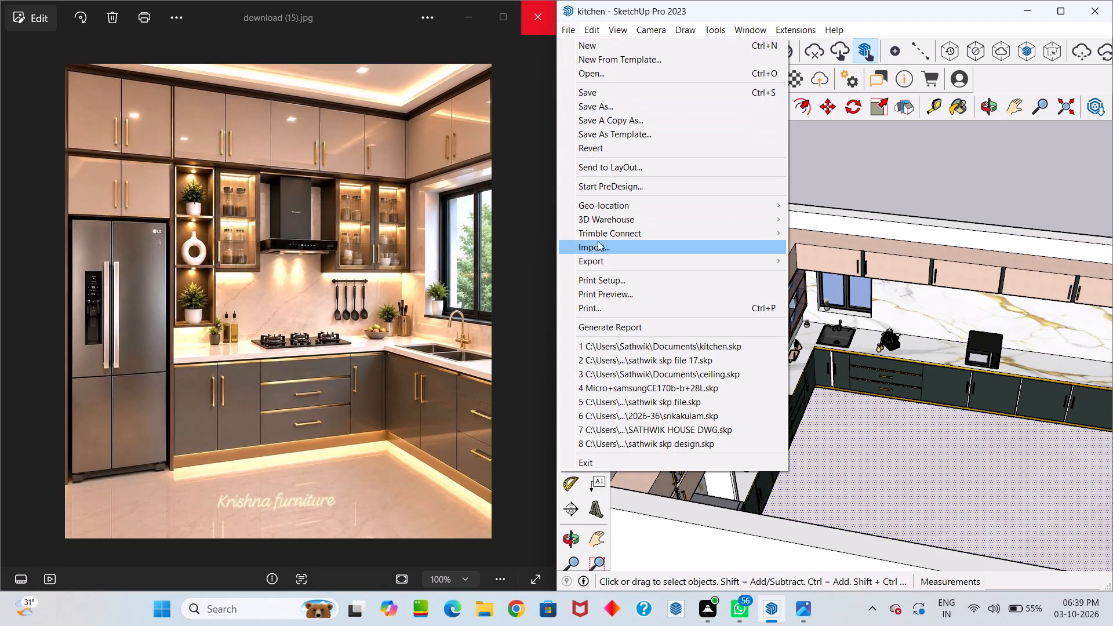
click(595, 248)
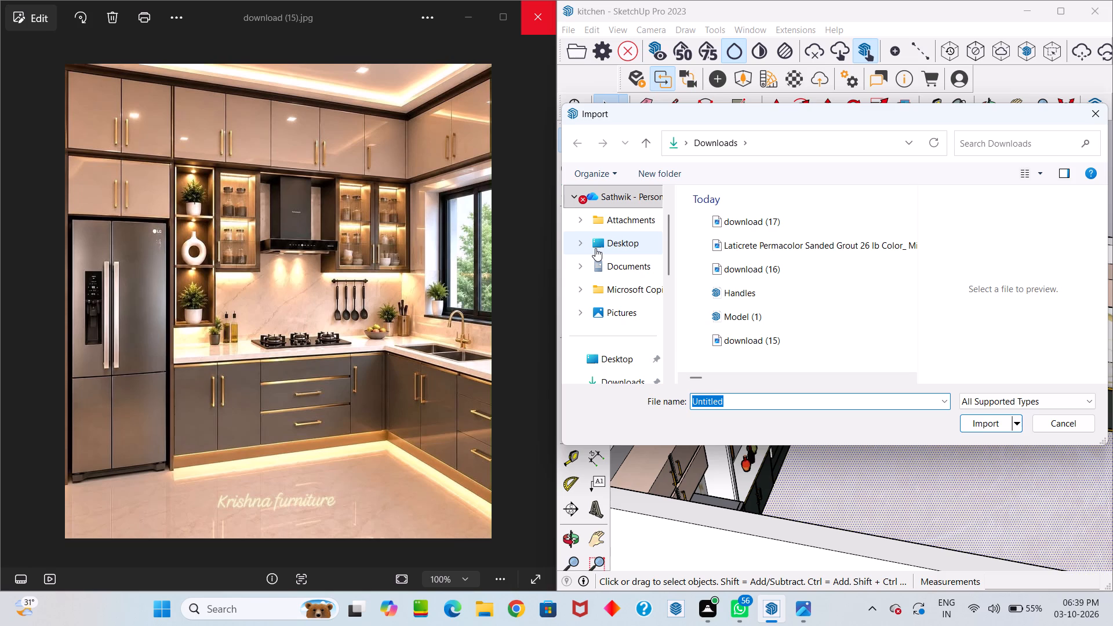
scroll(687, 241, down, 1)
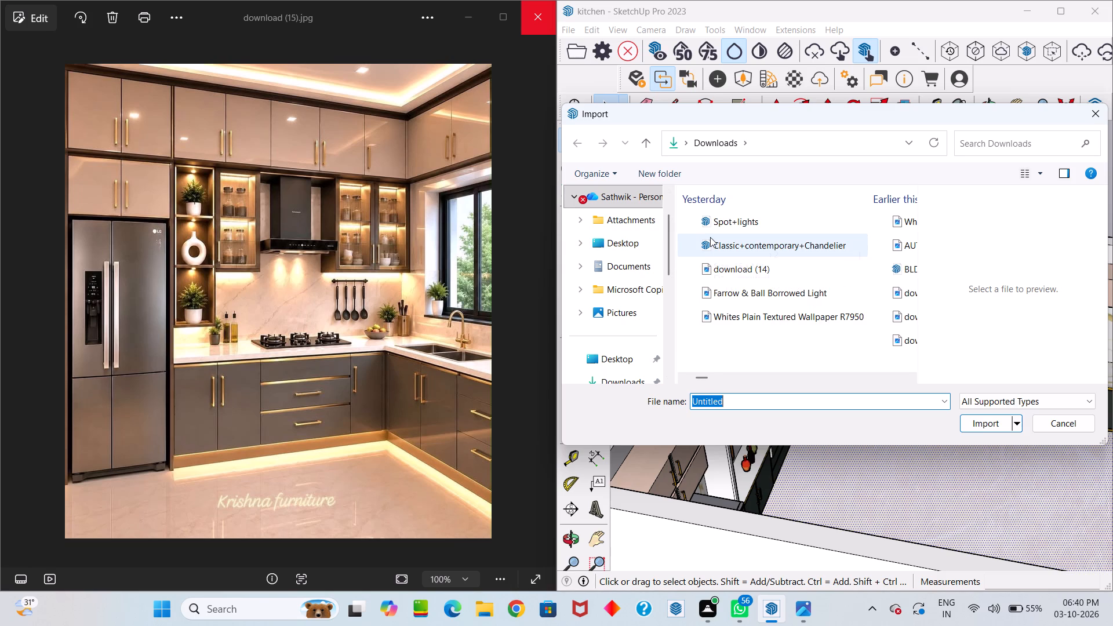
scroll(748, 253, down, 2)
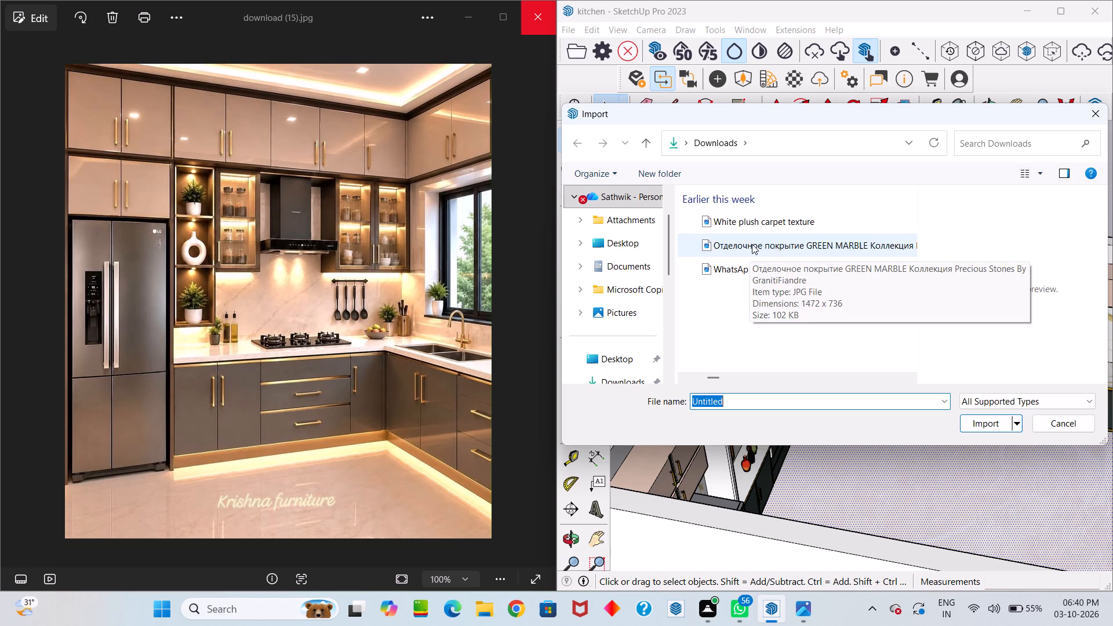
scroll(752, 244, up, 2)
click(750, 279)
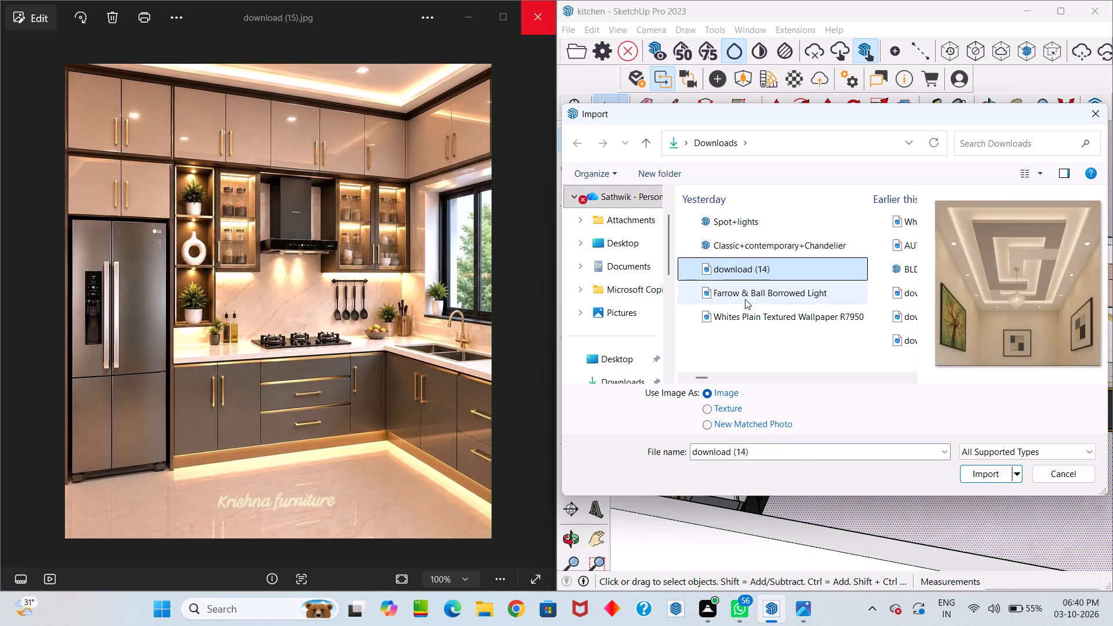
click(745, 299)
scroll(745, 299, down, 1)
click(743, 295)
click(739, 305)
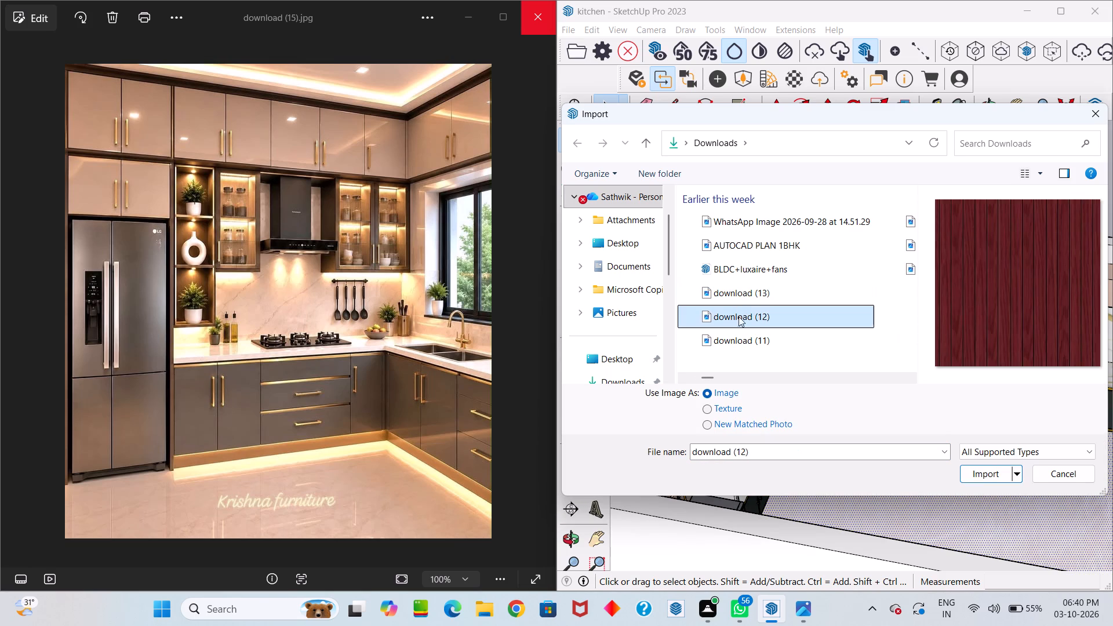
click(739, 342)
scroll(744, 326, down, 2)
Preview last week's Downloads models and images for another appliance suited to the kitchen countertop.
click(749, 305)
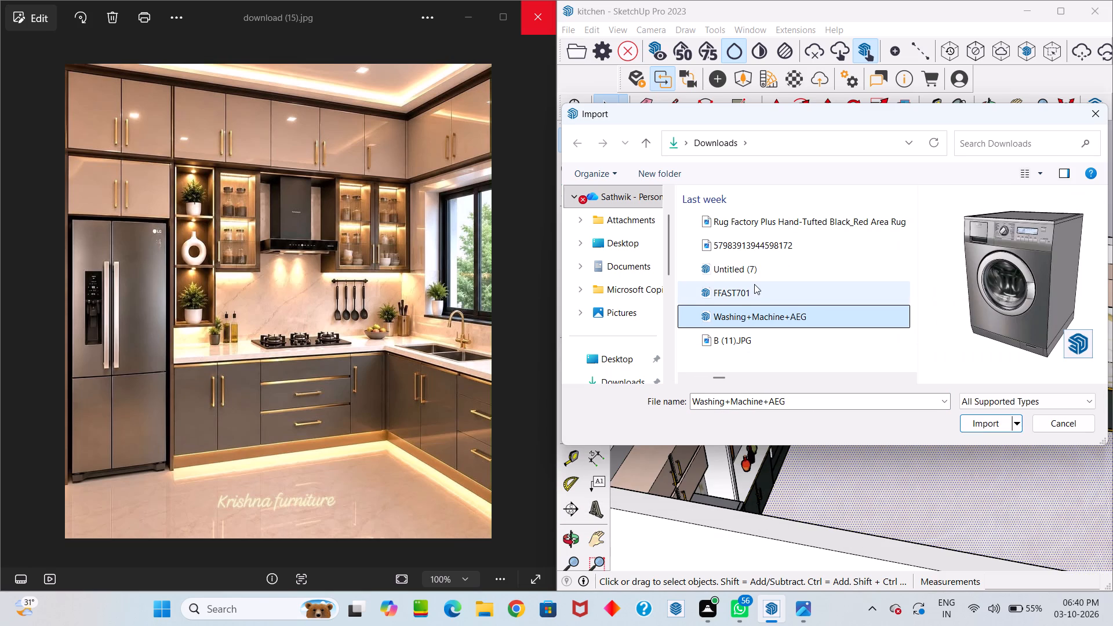
click(751, 291)
click(757, 279)
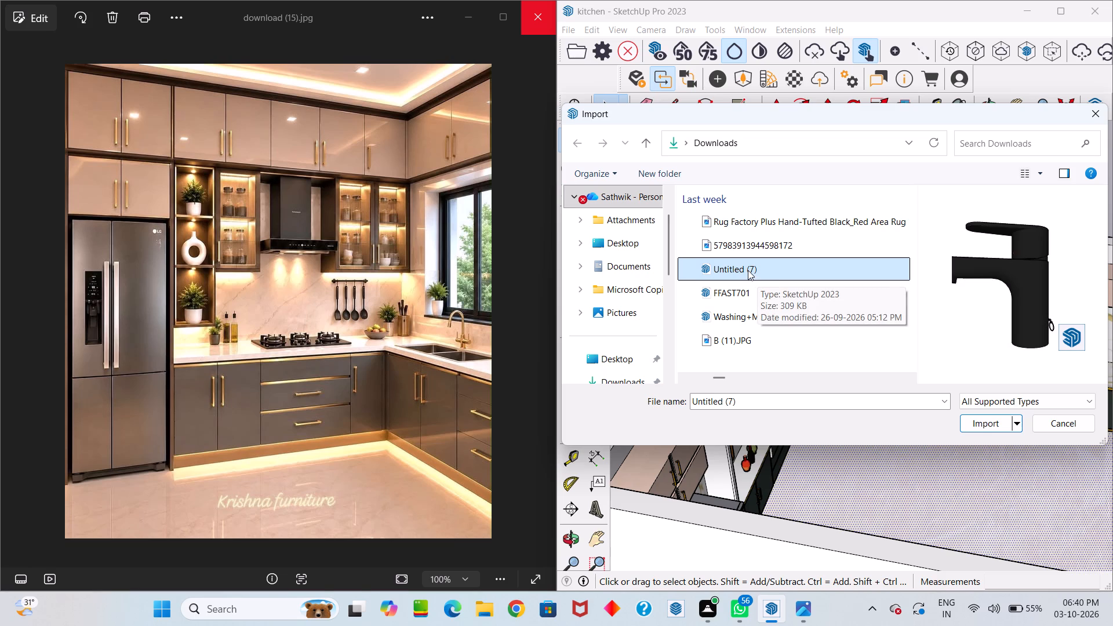
click(751, 293)
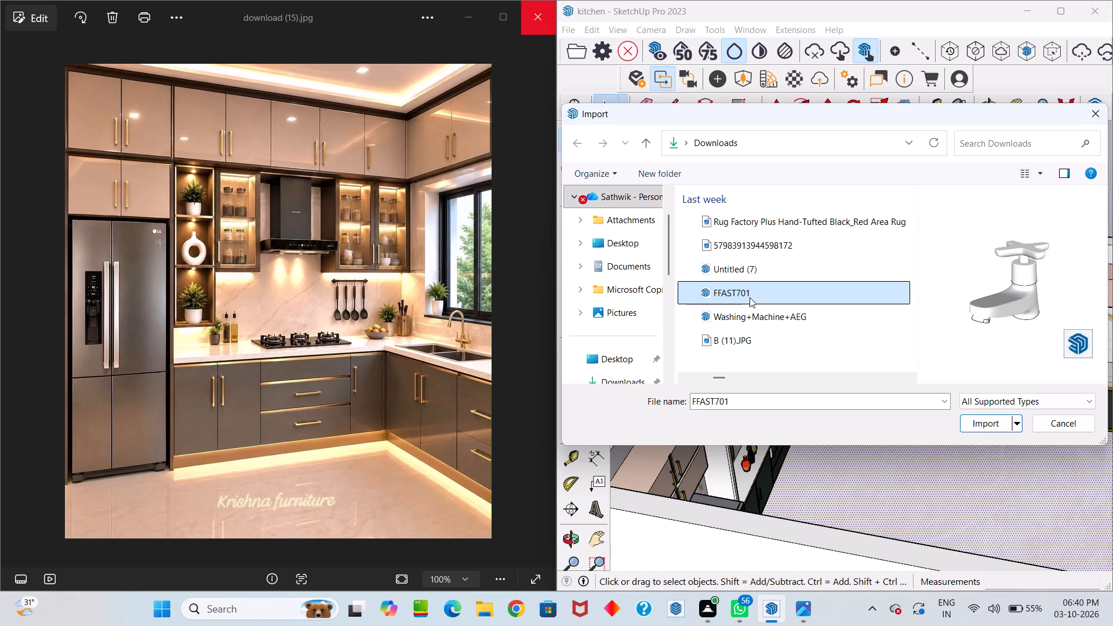
click(750, 317)
click(744, 329)
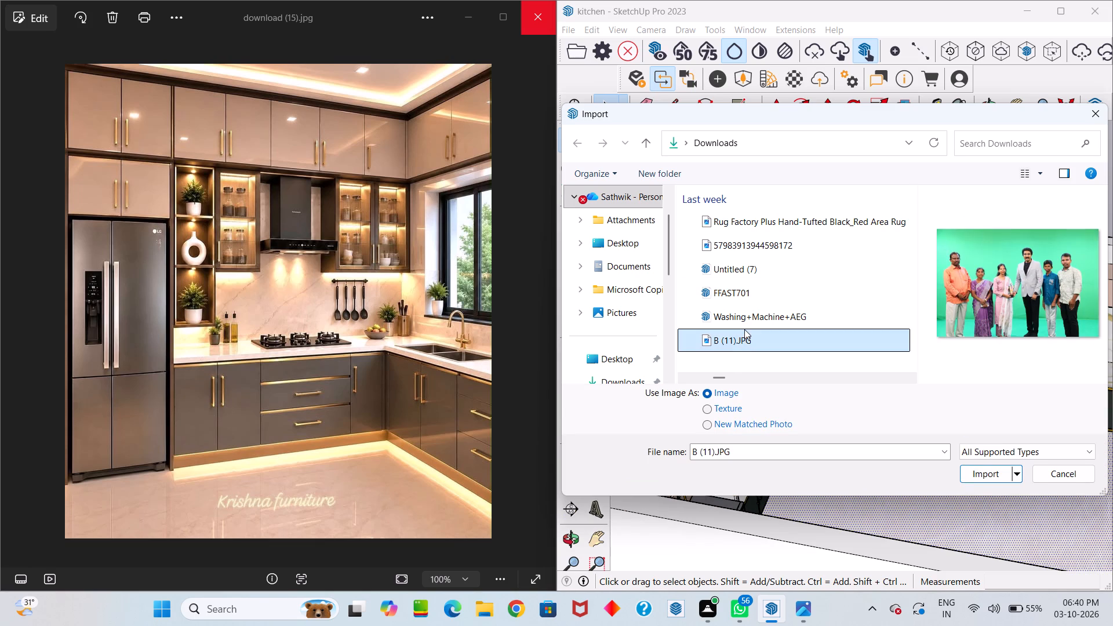
scroll(744, 329, down, 2)
click(744, 330)
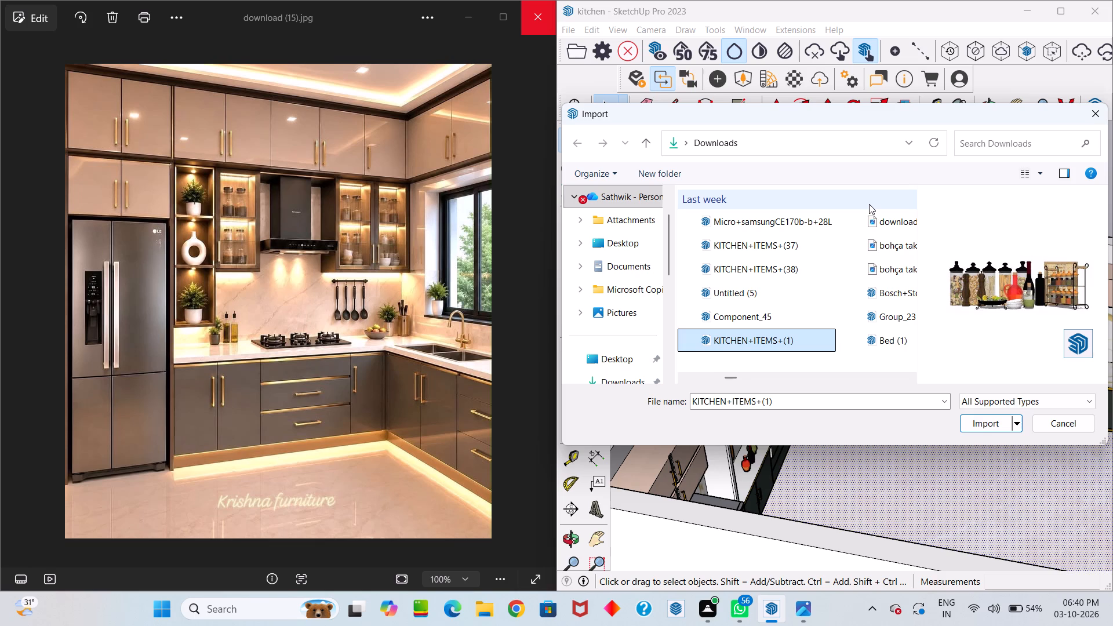
scroll(869, 204, down, 1)
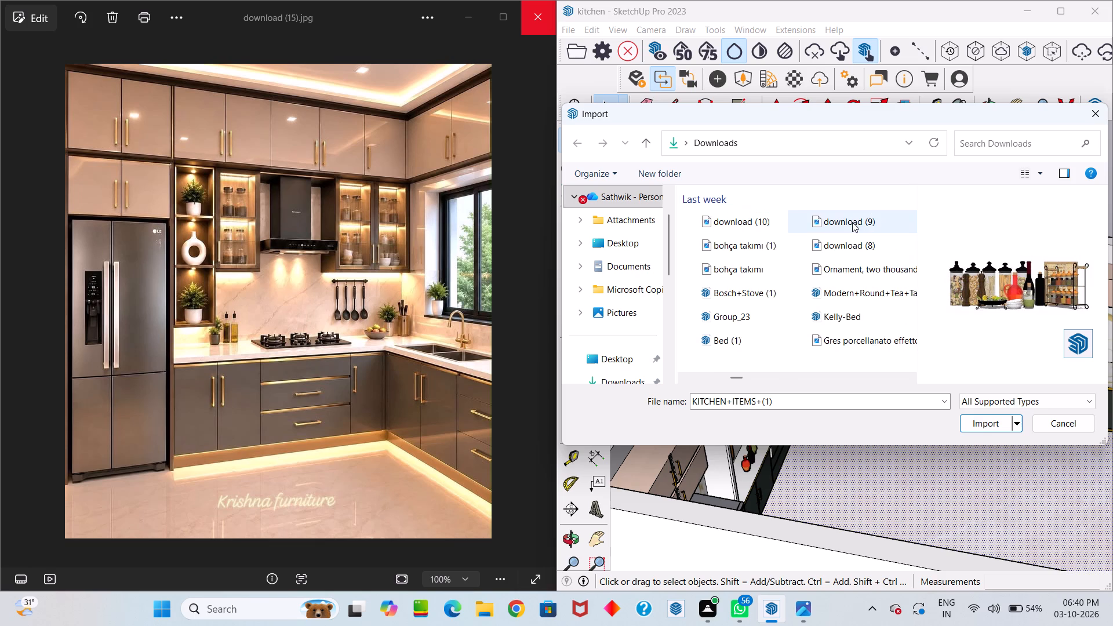
click(852, 222)
click(827, 252)
click(822, 274)
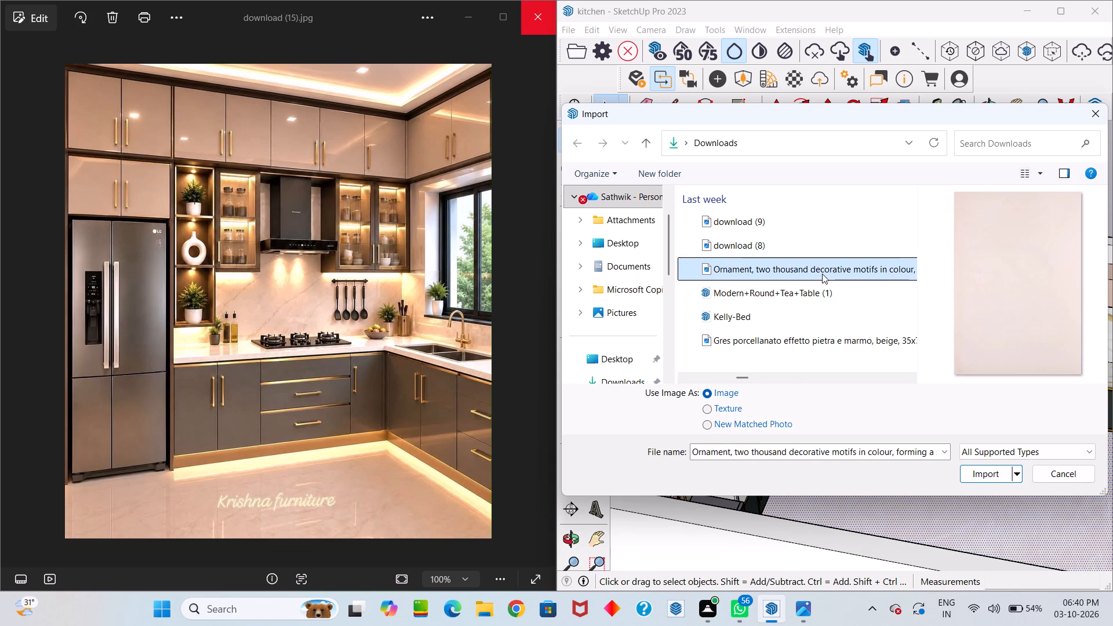
scroll(822, 274, up, 3)
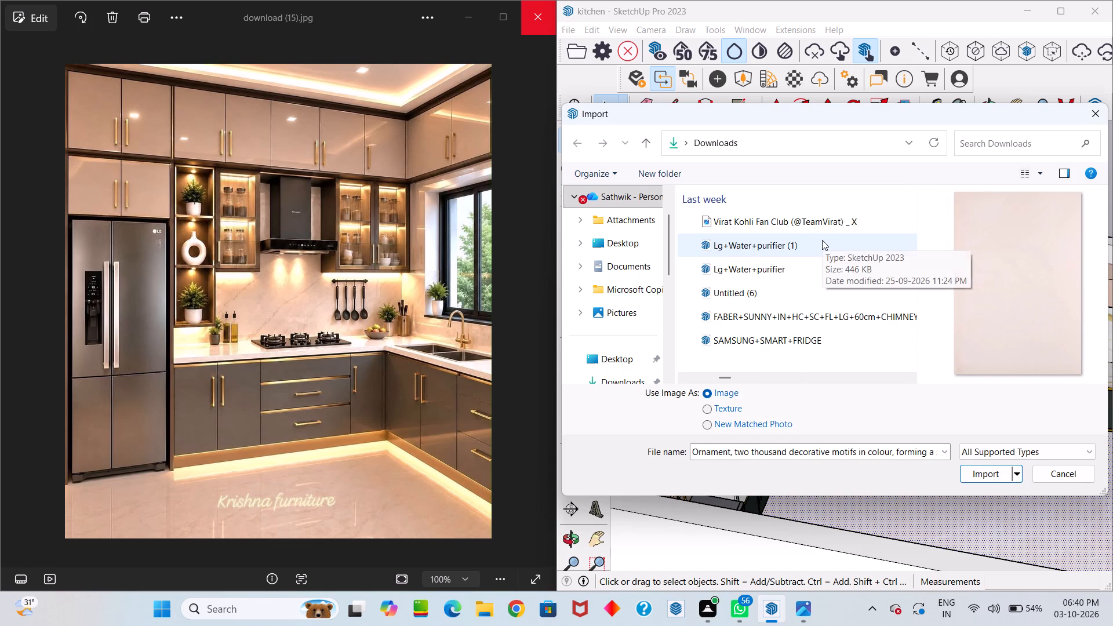
Import the Lg+Water+purifier (1) model and place it against the marble backsplash on the sink side, beyond the microwave.
click(822, 240)
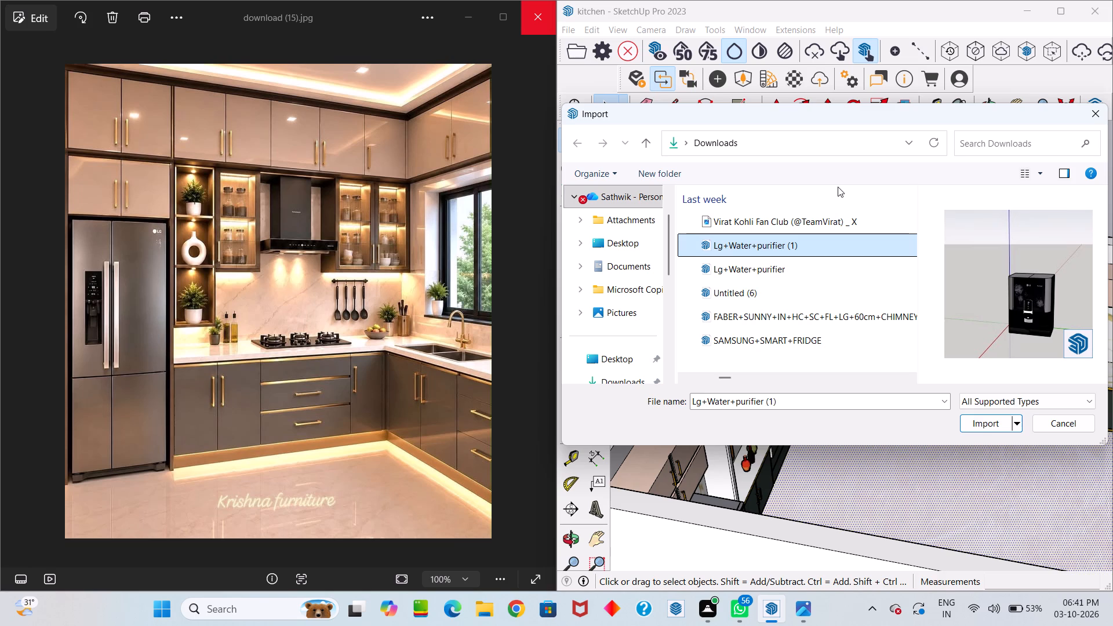
click(989, 426)
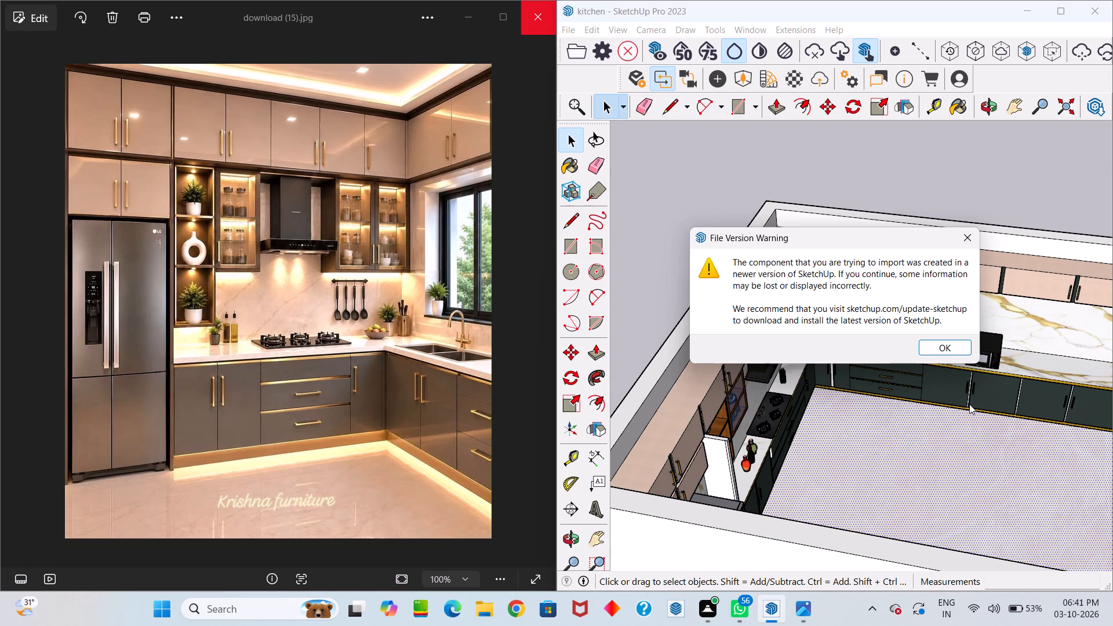
click(968, 355)
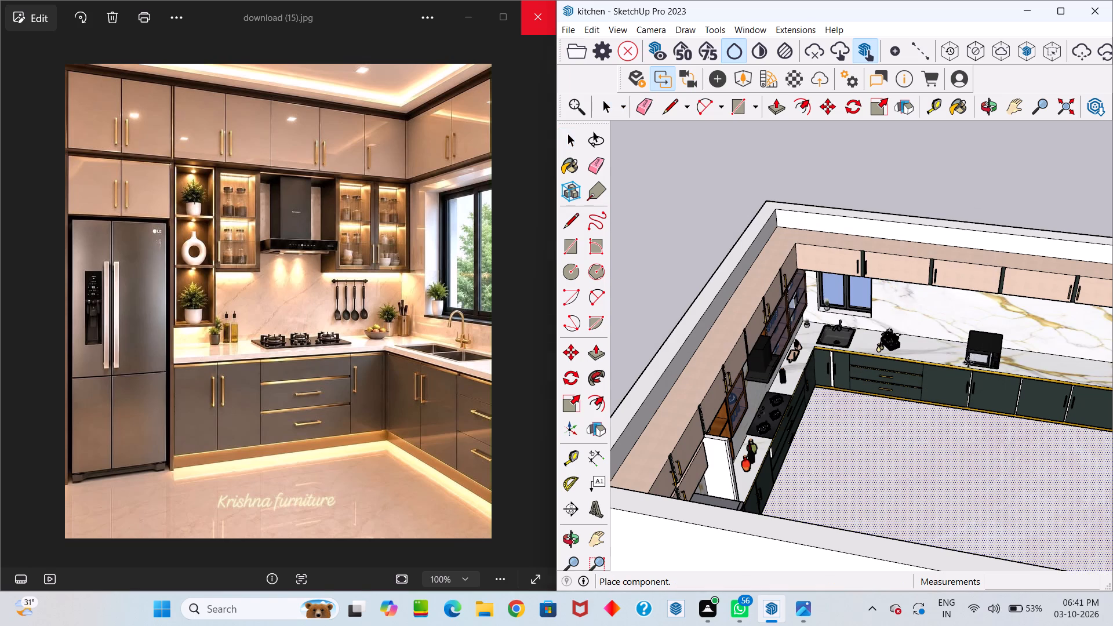
scroll(911, 324, down, 4)
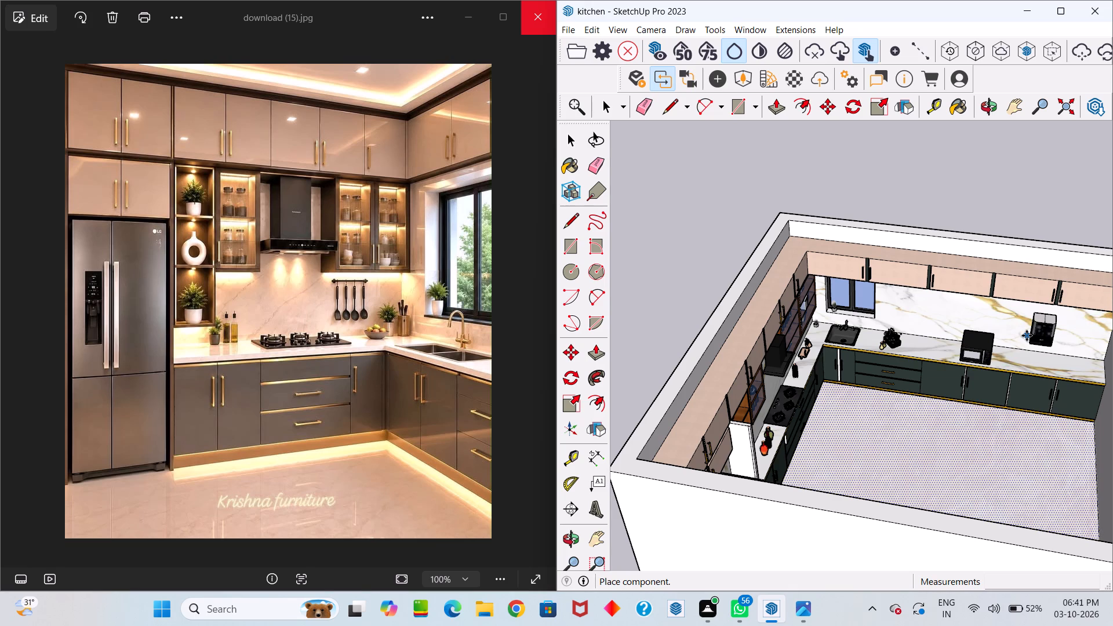
scroll(1027, 336, up, 4)
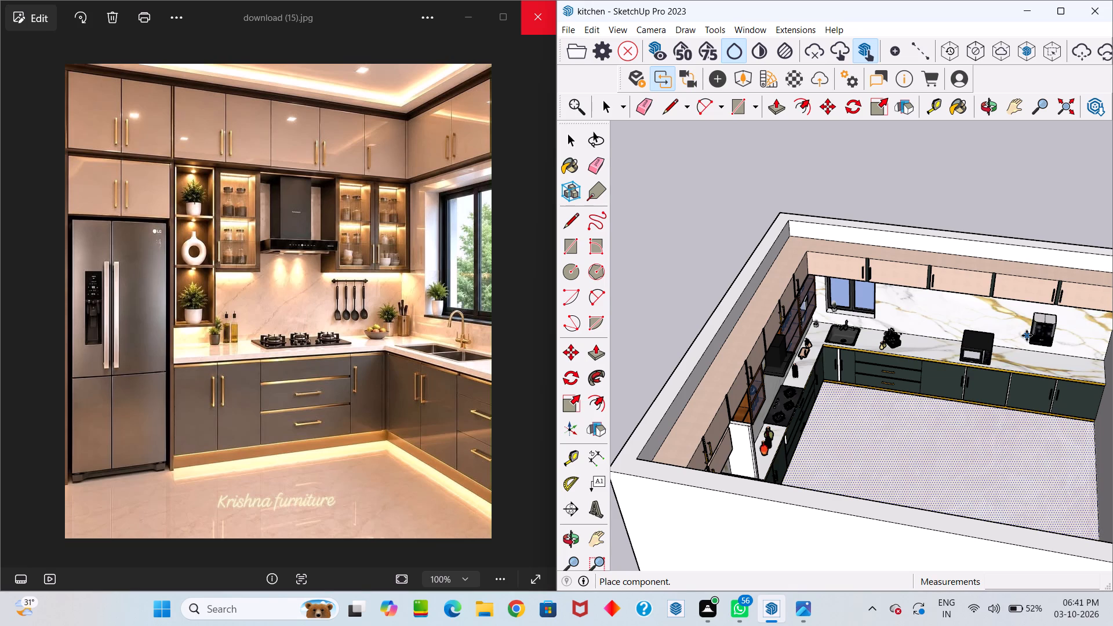
click(1027, 336)
key(space)
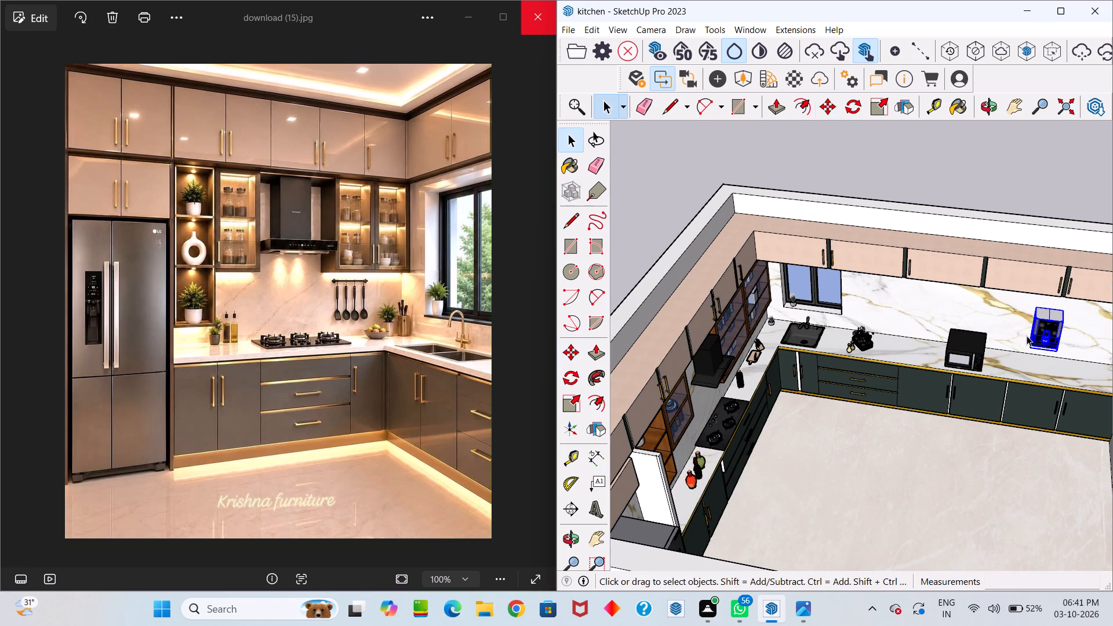
click(1021, 358)
Examine the water purifier's placement against the backsplash and countertop beside the microwave.
scroll(1059, 329, up, 12)
middle_drag(1057, 318, 1056, 201)
scroll(1056, 201, up, 1)
scroll(1043, 238, down, 5)
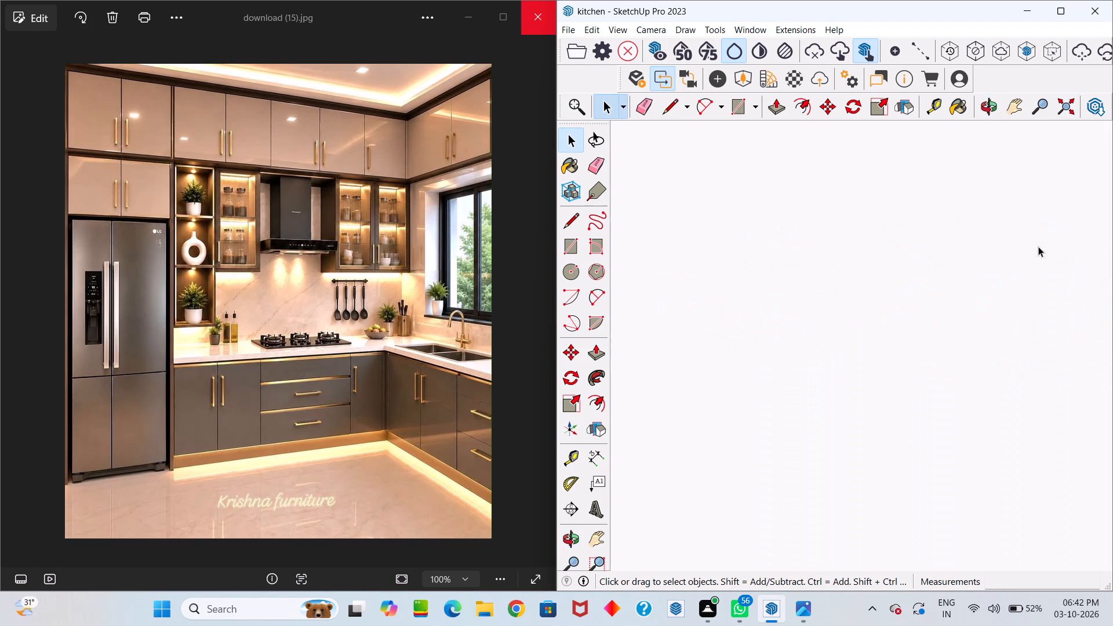
scroll(1037, 267, up, 19)
scroll(1052, 281, up, 5)
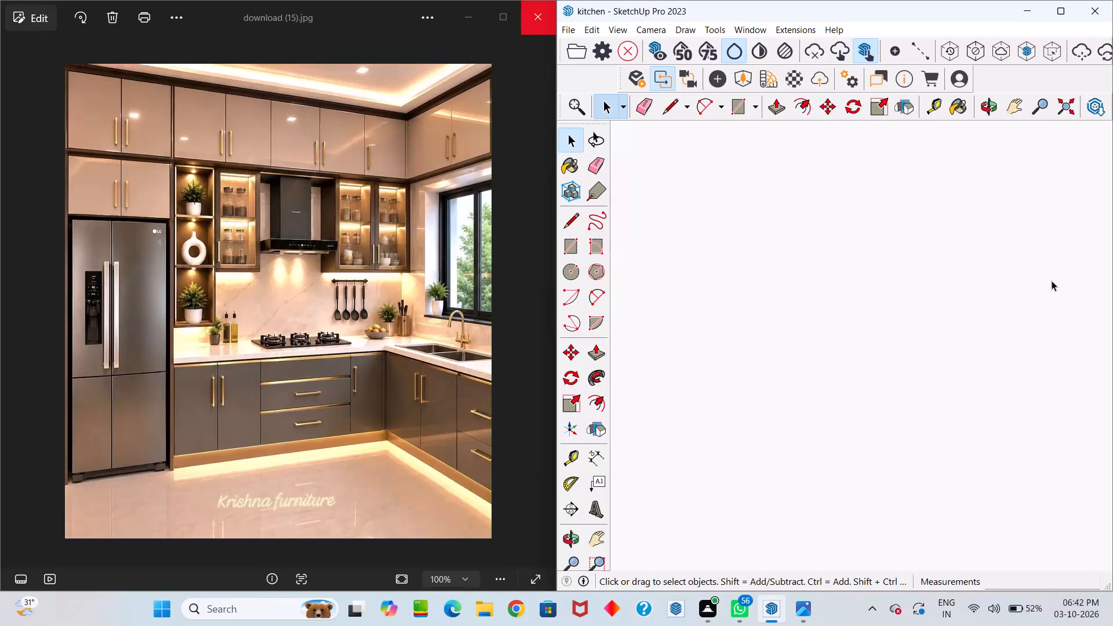
scroll(1052, 281, up, 10)
scroll(1052, 281, down, 6)
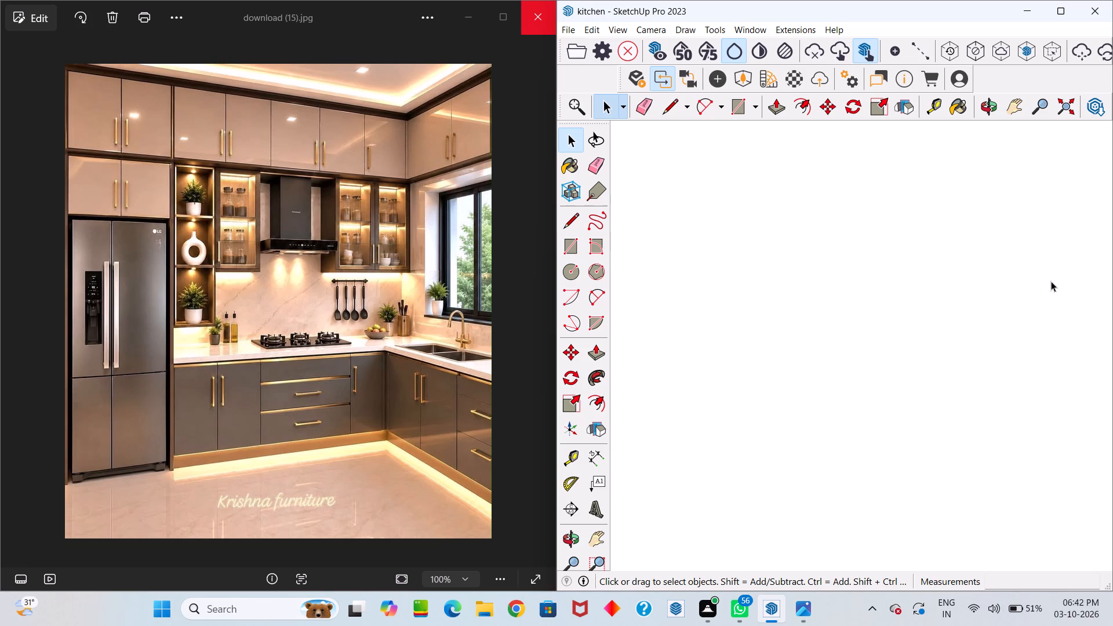
scroll(1051, 281, up, 20)
scroll(1006, 269, up, 20)
scroll(990, 263, up, 6)
scroll(990, 263, down, 11)
scroll(989, 265, down, 20)
scroll(989, 265, down, 20)
scroll(989, 265, down, 11)
scroll(957, 303, down, 20)
scroll(957, 303, down, 20)
scroll(957, 303, down, 7)
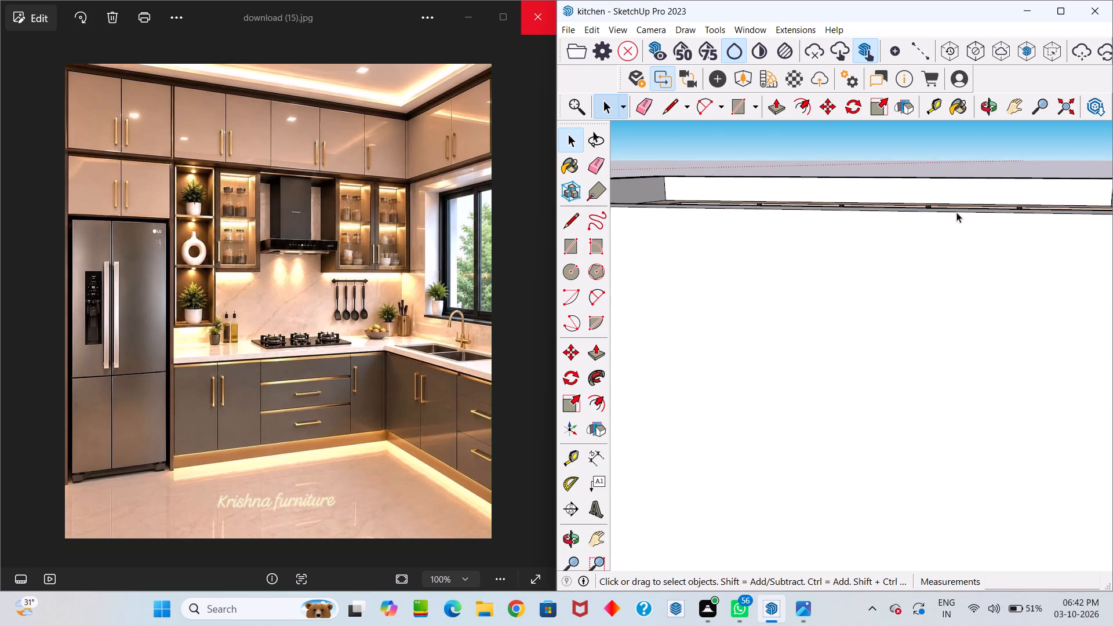
middle_drag(958, 196, 952, 412)
scroll(967, 407, up, 3)
middle_drag(996, 337, 994, 250)
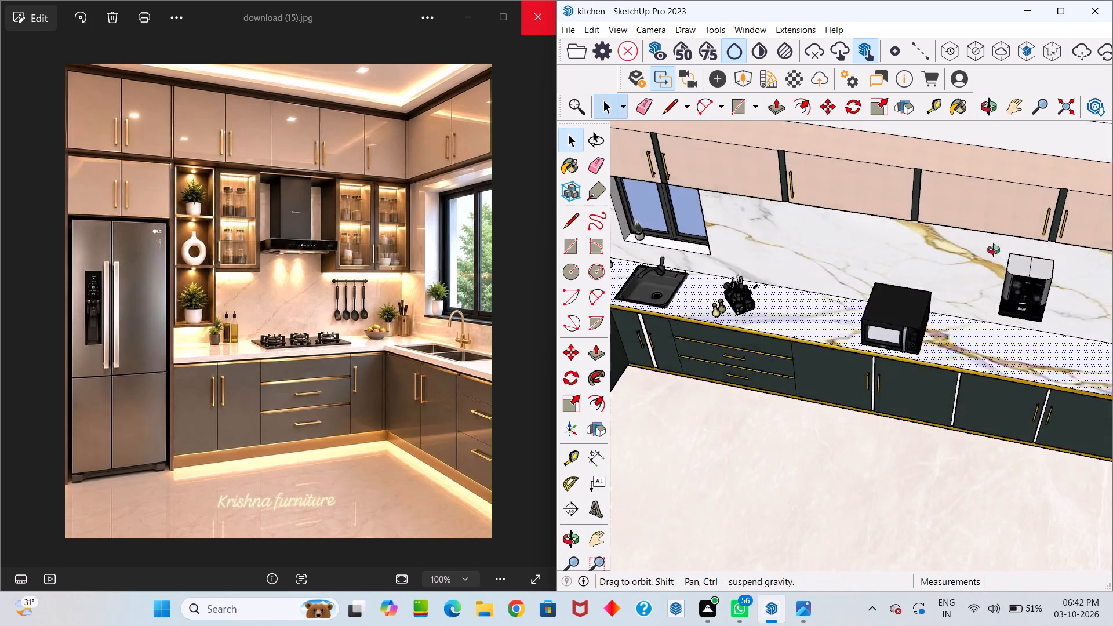
middle_drag(994, 250, 1002, 334)
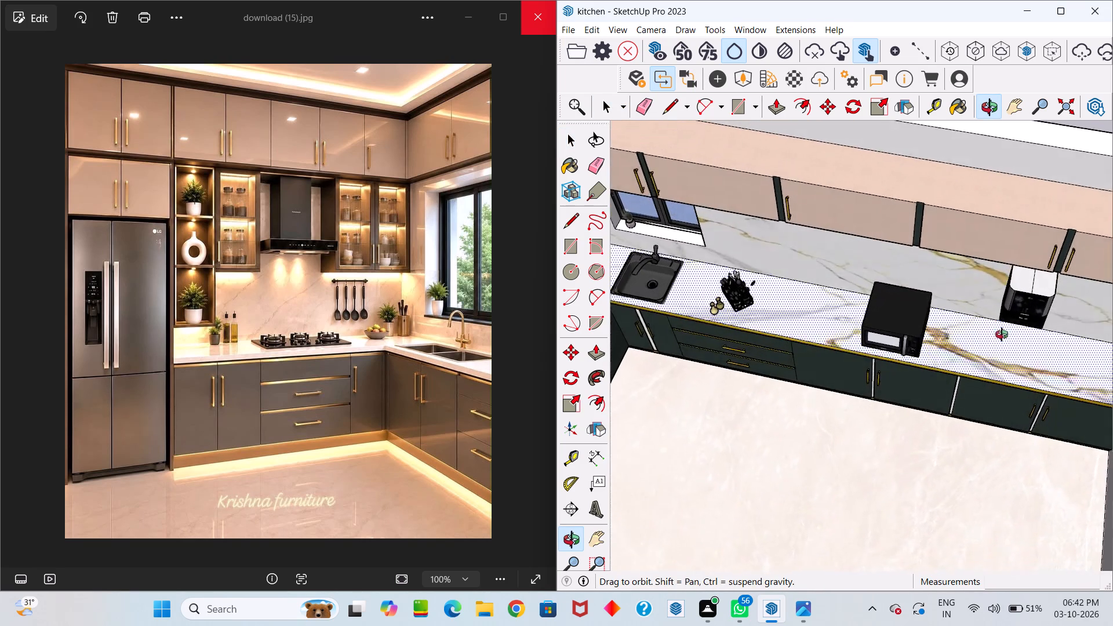
middle_drag(1002, 334, 1007, 330)
Review the whole kitchen layout, from the fridge and hob run round to the sink, microwave and water purifier.
scroll(996, 349, down, 13)
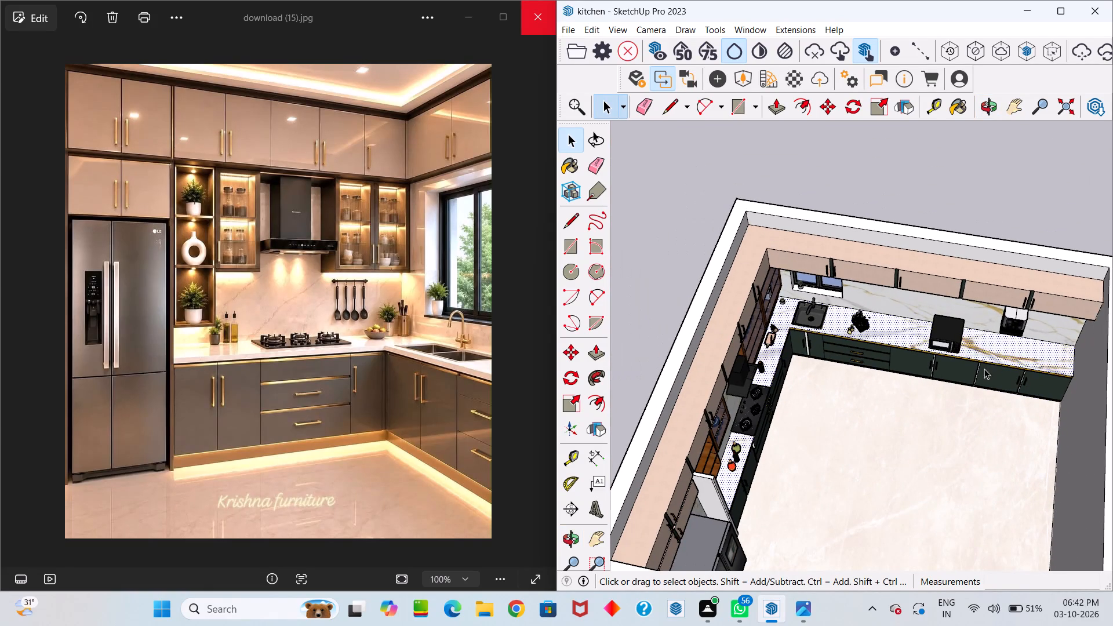
scroll(984, 369, down, 1)
middle_drag(983, 369, 944, 300)
drag(983, 369, 954, 319)
middle_drag(919, 320, 918, 330)
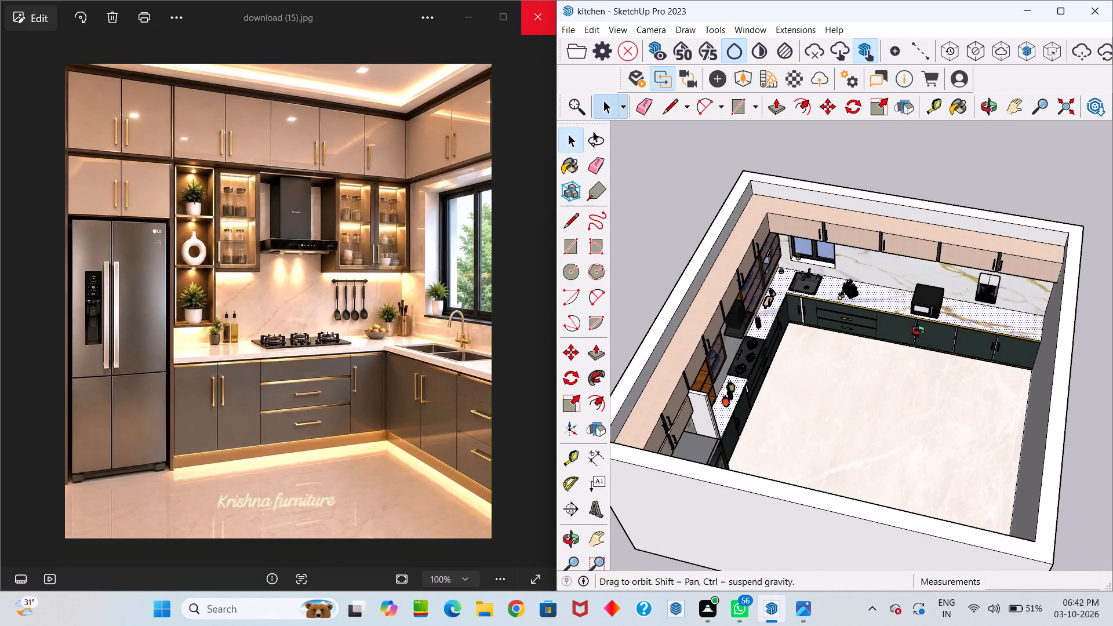
middle_drag(918, 330, 926, 362)
scroll(919, 365, up, 5)
middle_drag(919, 365, 789, 340)
click(781, 344)
scroll(784, 340, down, 3)
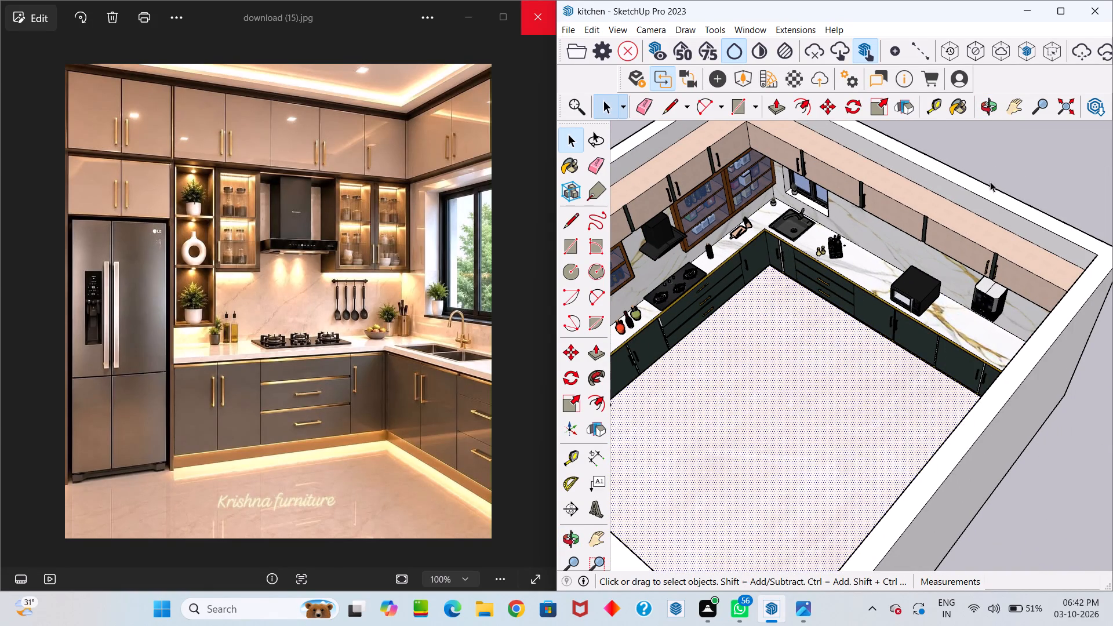
click(1003, 158)
scroll(804, 346, up, 3)
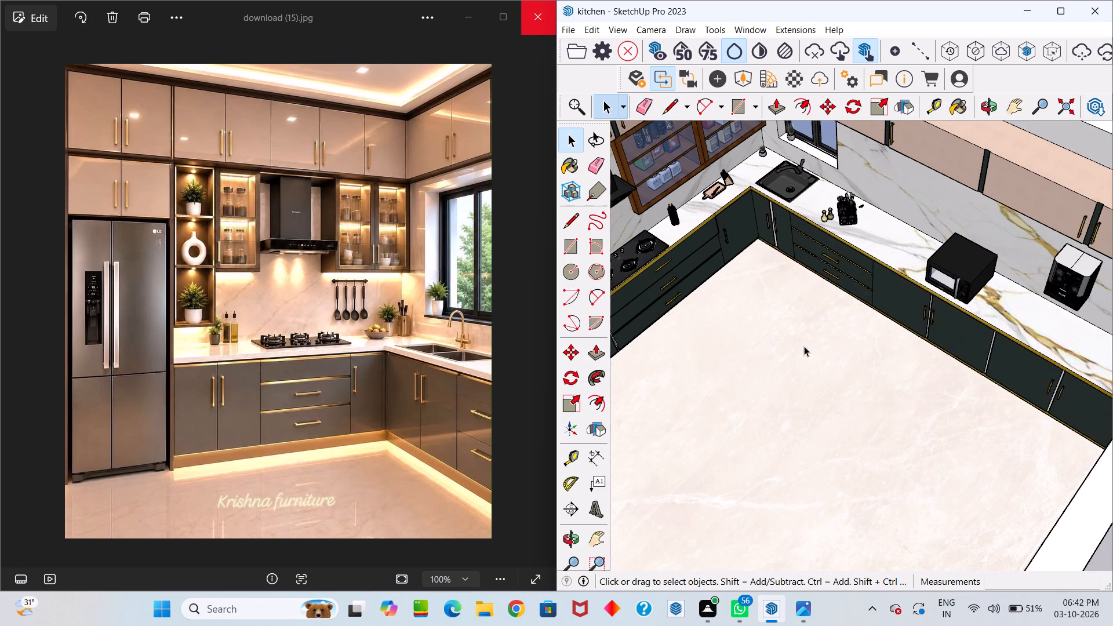
scroll(804, 346, down, 1)
middle_drag(807, 344, 889, 345)
drag(826, 334, 889, 345)
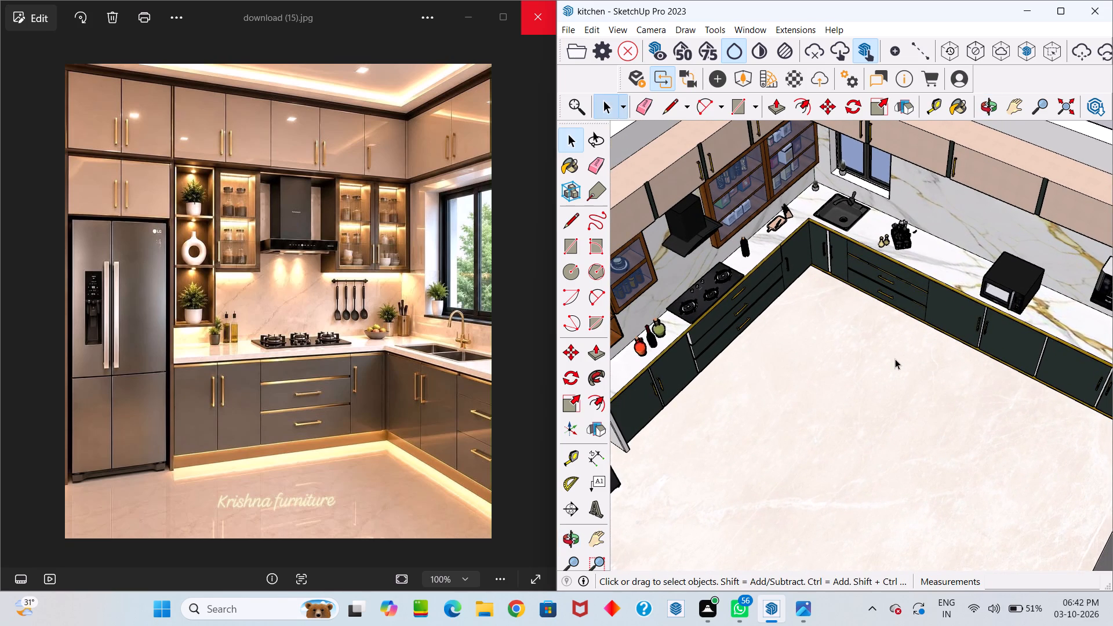
middle_drag(895, 359, 714, 272)
scroll(705, 276, down, 1)
middle_drag(716, 279, 798, 378)
drag(718, 285, 798, 378)
middle_drag(828, 401, 971, 471)
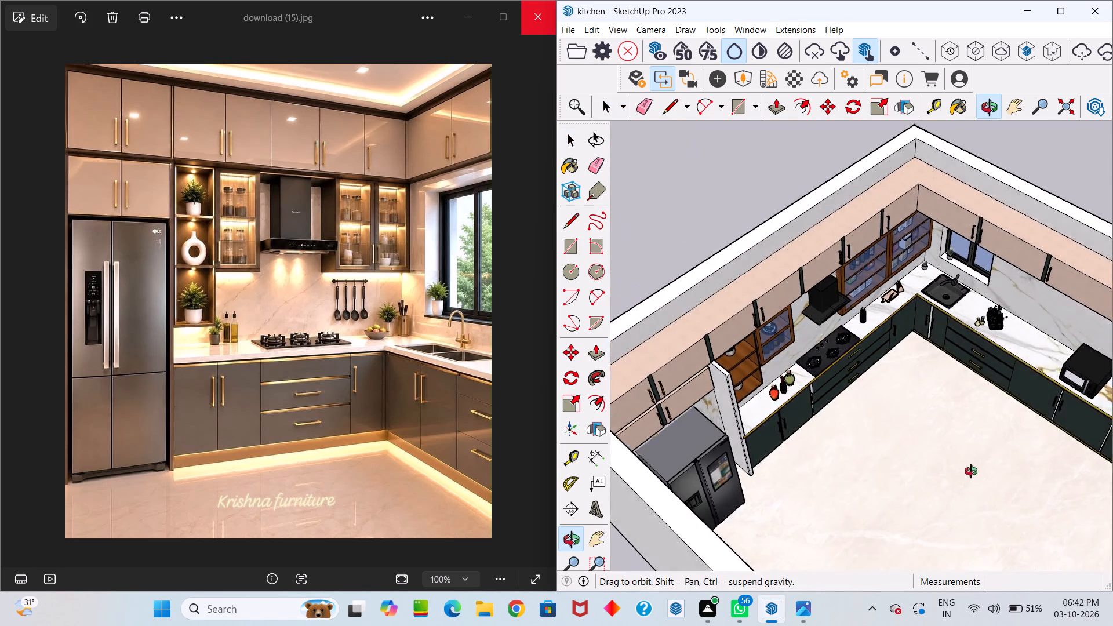
middle_drag(971, 471, 992, 455)
scroll(993, 454, up, 5)
scroll(992, 454, down, 5)
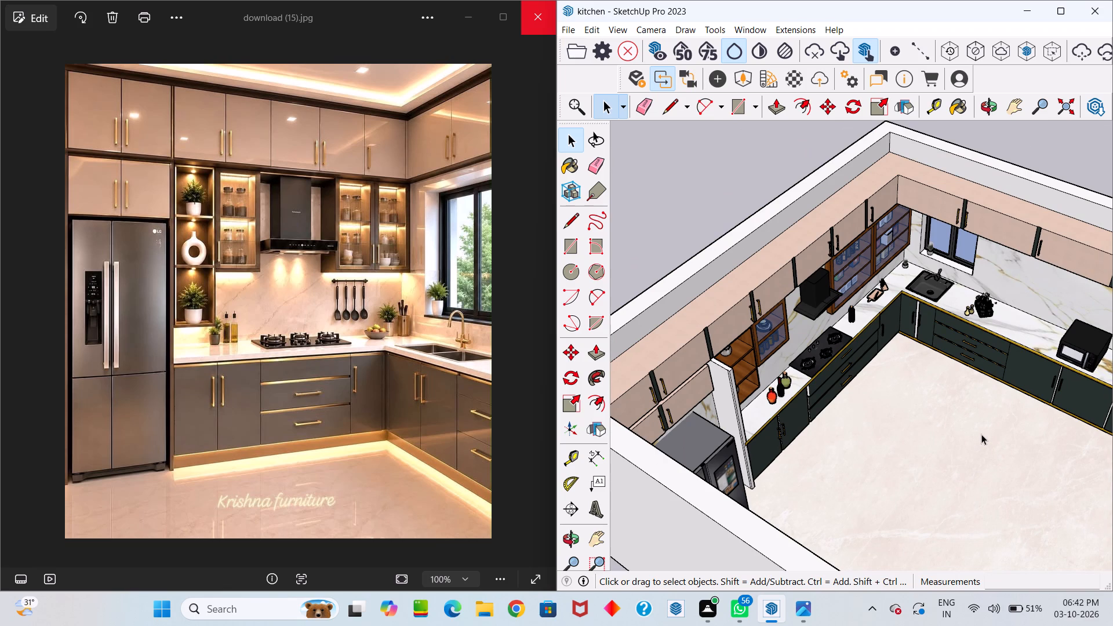
middle_drag(981, 434, 664, 411)
drag(968, 427, 664, 411)
middle_drag(681, 405, 739, 403)
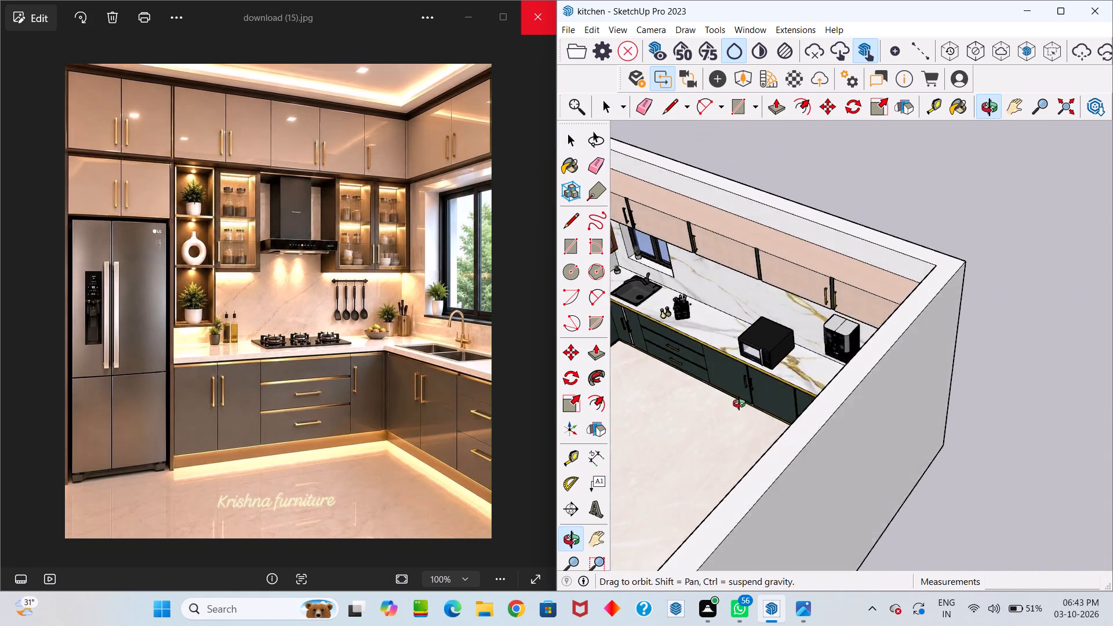
middle_drag(739, 403, 867, 403)
scroll(875, 408, down, 4)
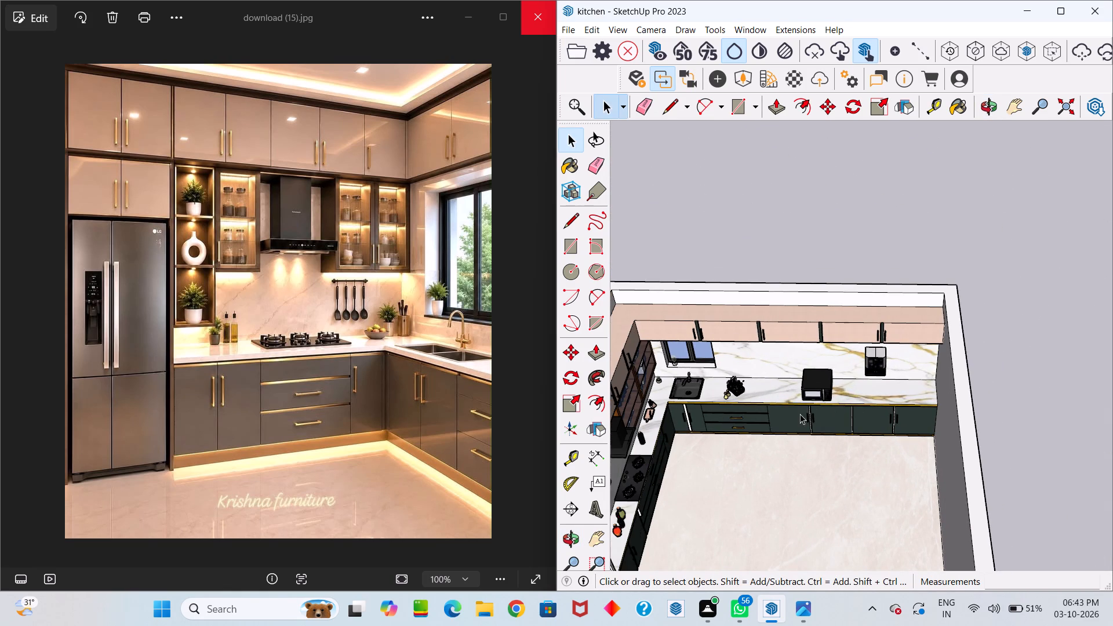
middle_drag(798, 434, 870, 416)
drag(798, 434, 870, 416)
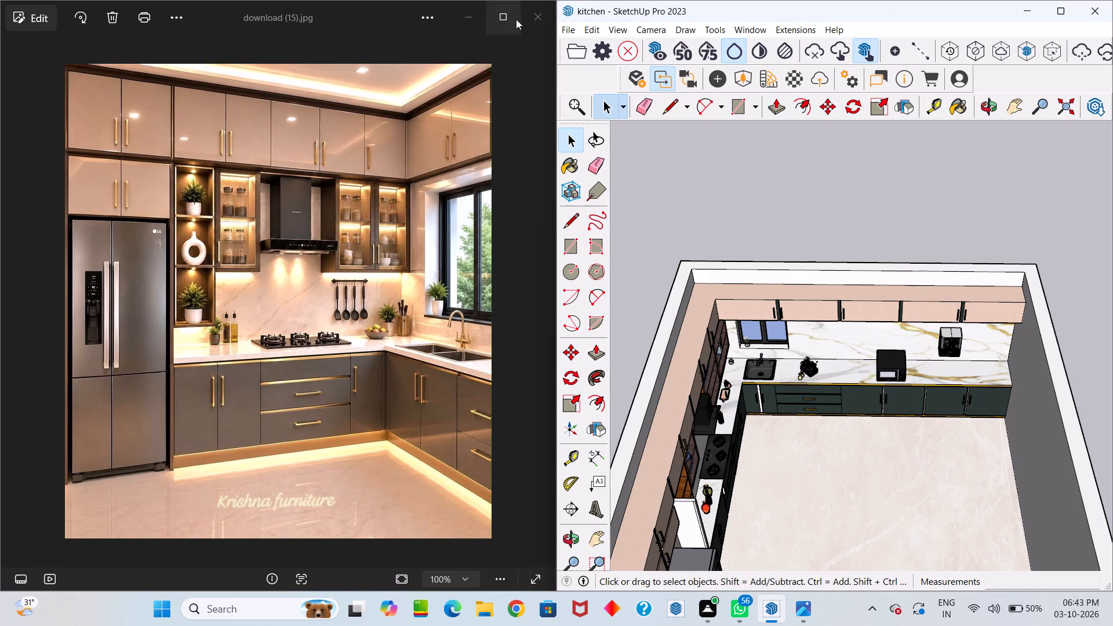
Preview the importable models and images in Downloads, from this week back to last month, for another kitchen accessory.
click(572, 33)
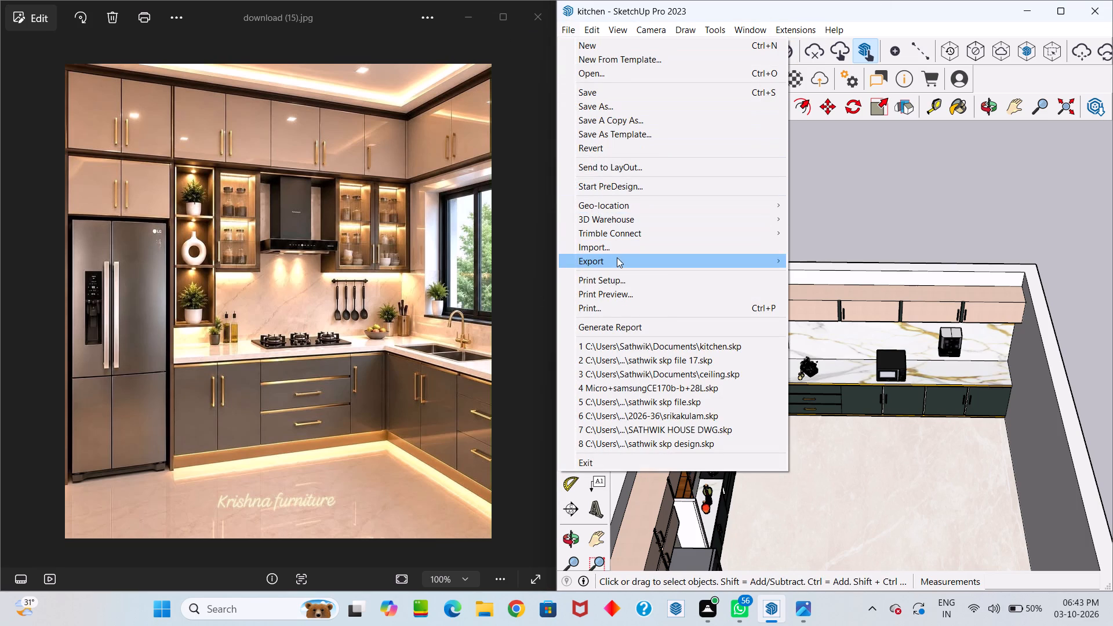
click(621, 250)
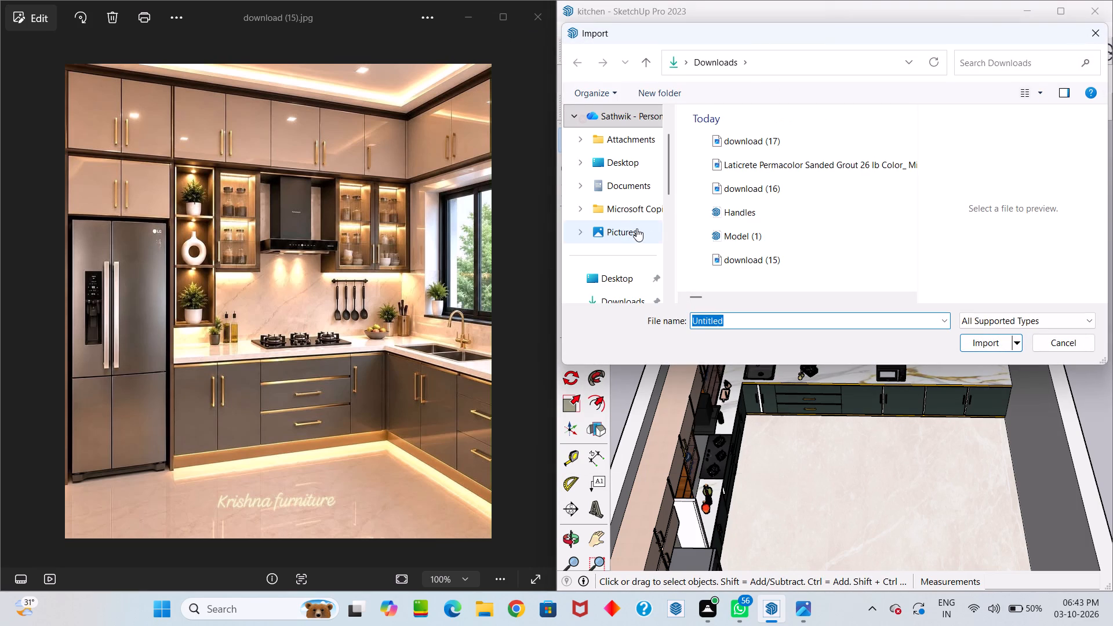
scroll(783, 199, down, 2)
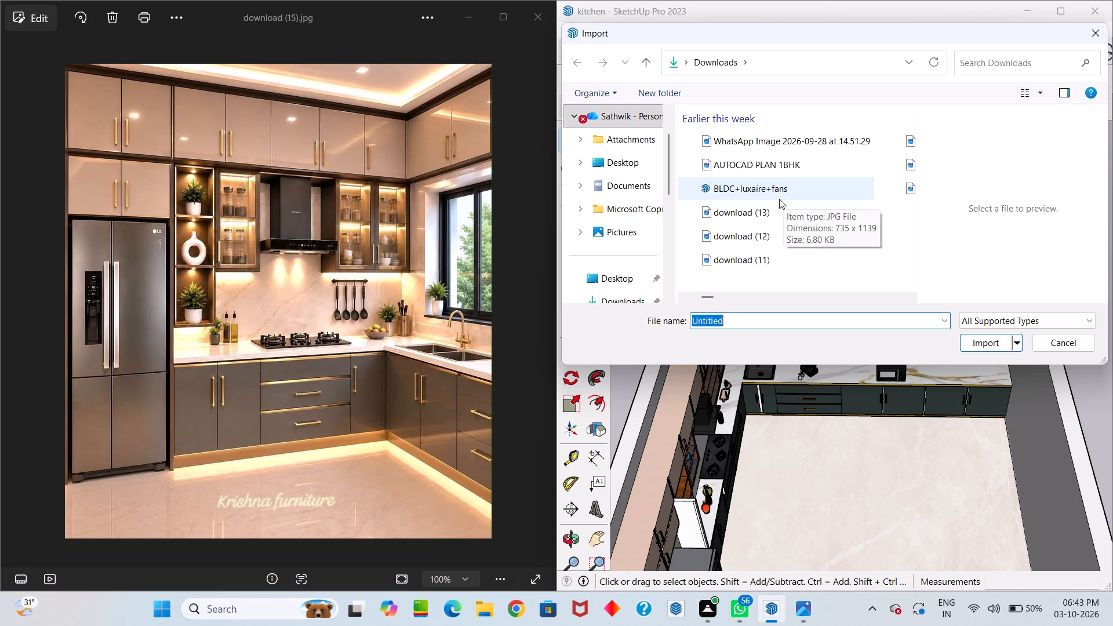
click(774, 196)
click(752, 207)
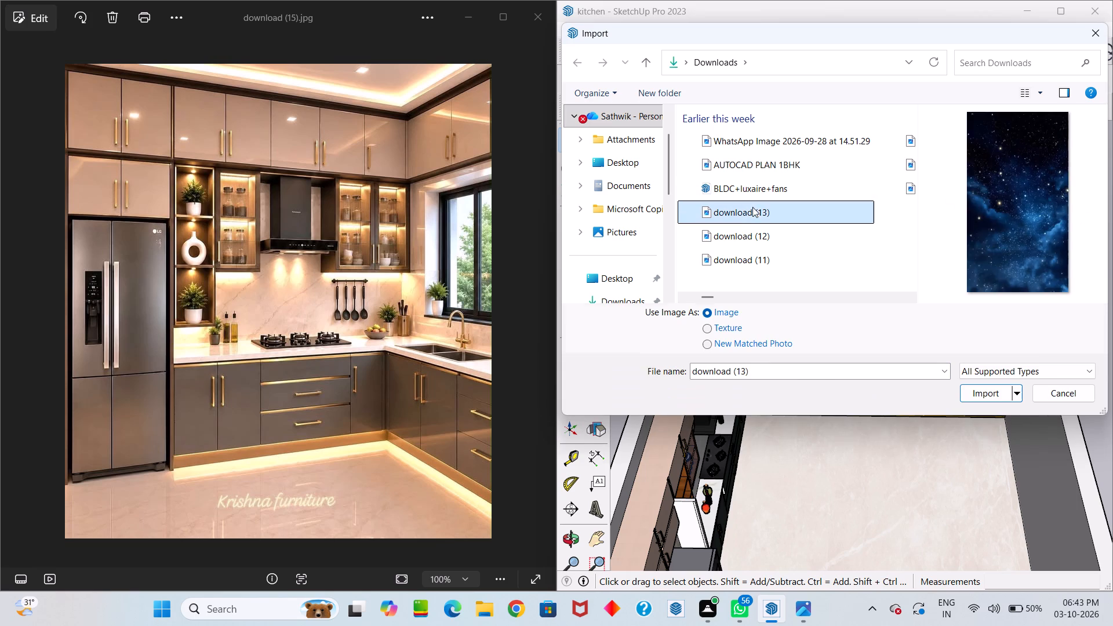
click(740, 227)
scroll(740, 227, down, 4)
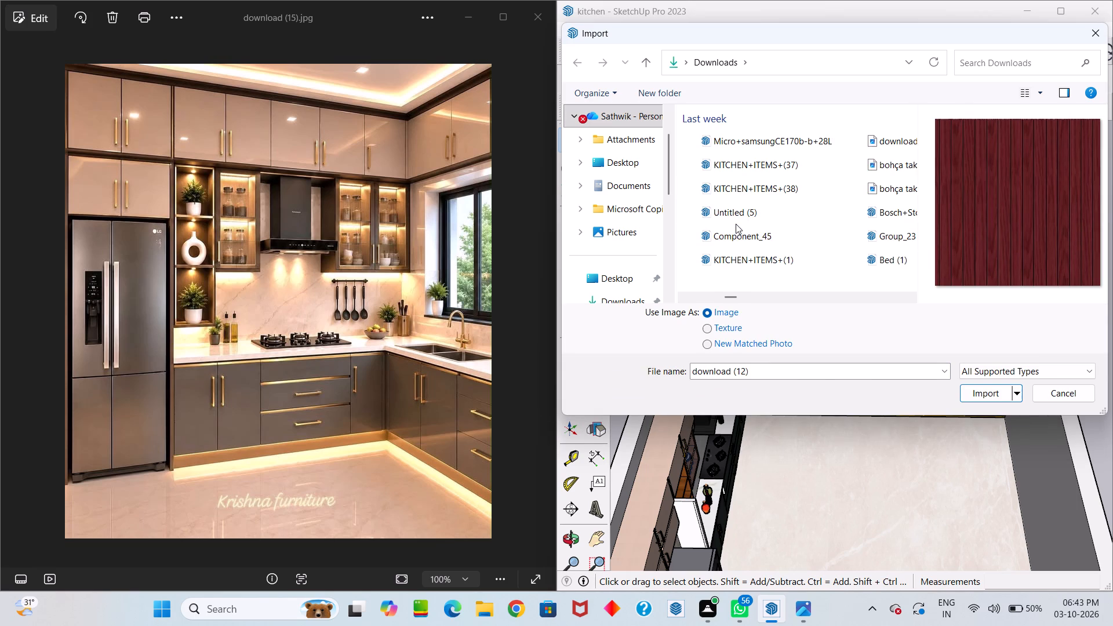
scroll(736, 224, down, 1)
click(758, 191)
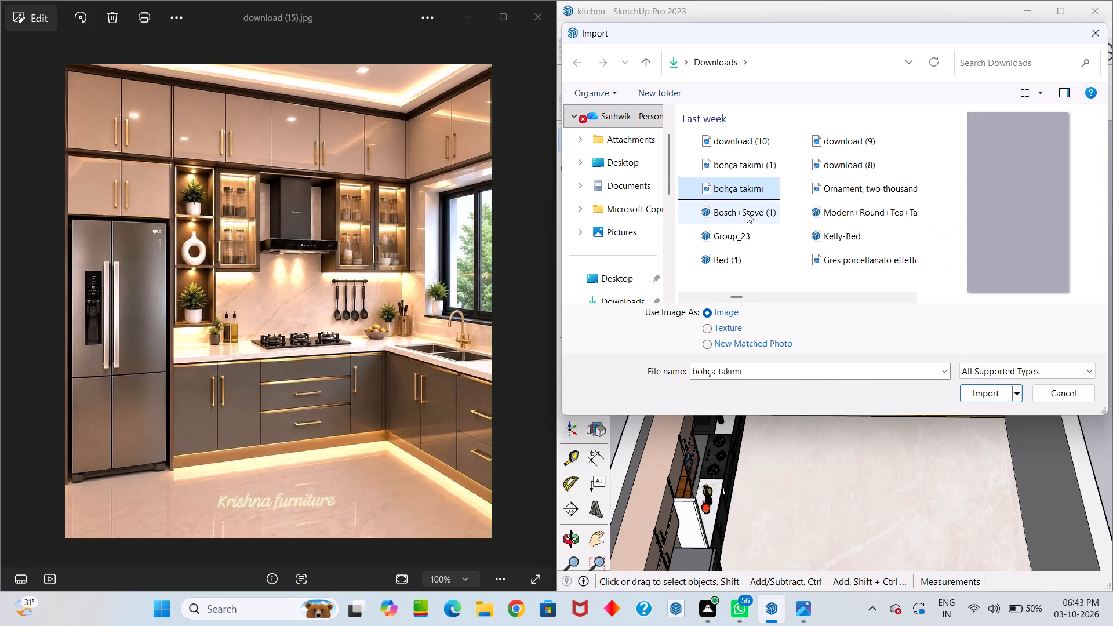
click(747, 213)
click(741, 239)
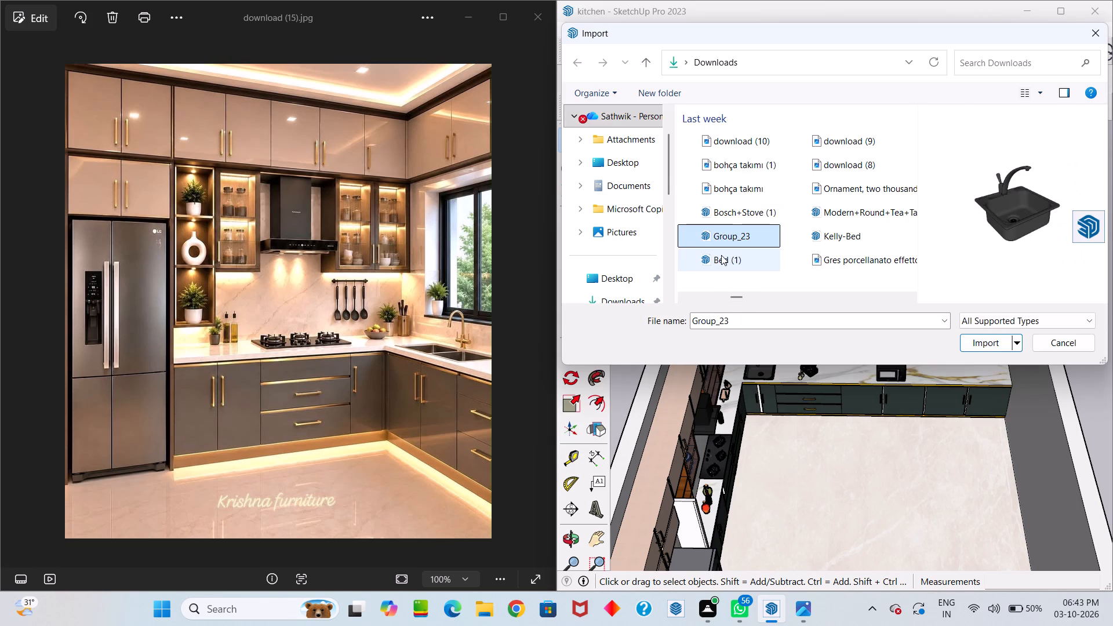
click(721, 255)
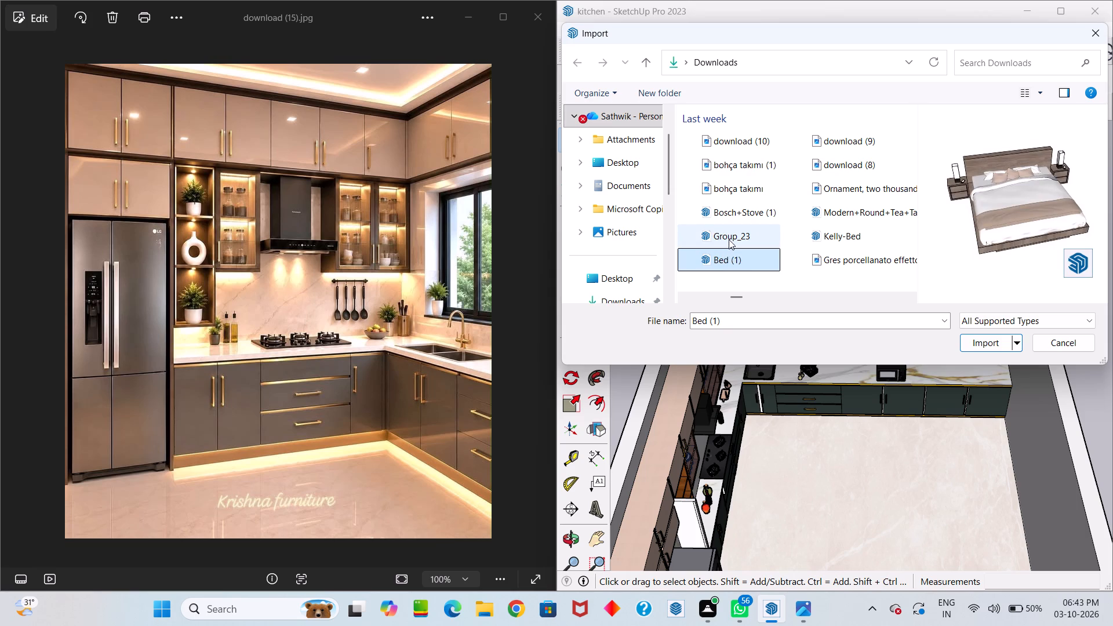
click(843, 147)
click(790, 194)
click(791, 201)
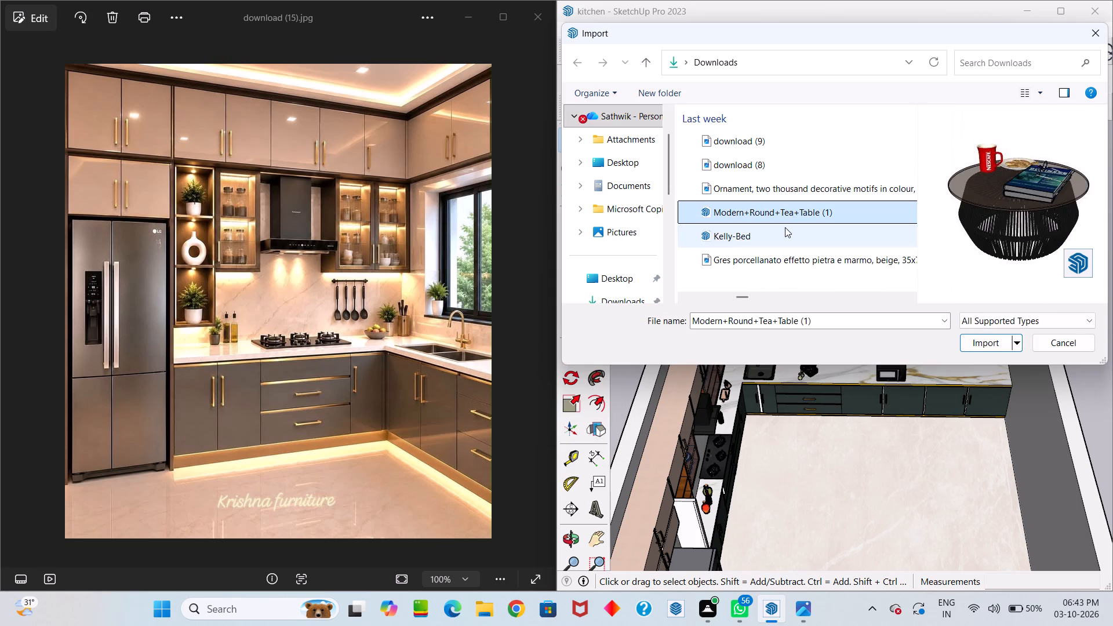
click(785, 227)
click(787, 248)
scroll(797, 210, down, 2)
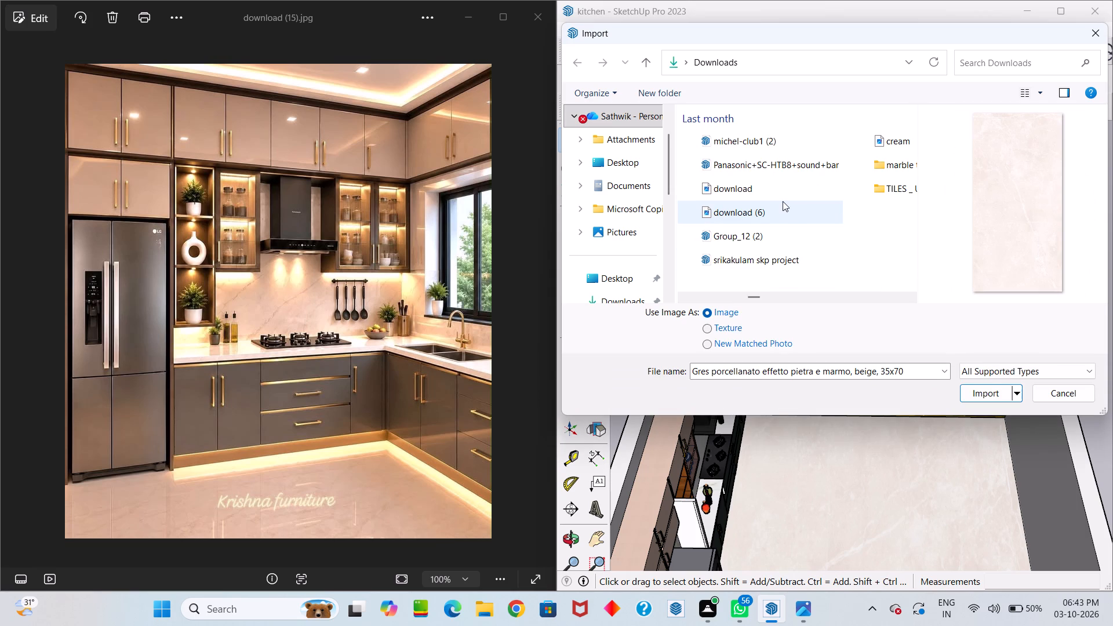
click(784, 172)
scroll(777, 208, down, 2)
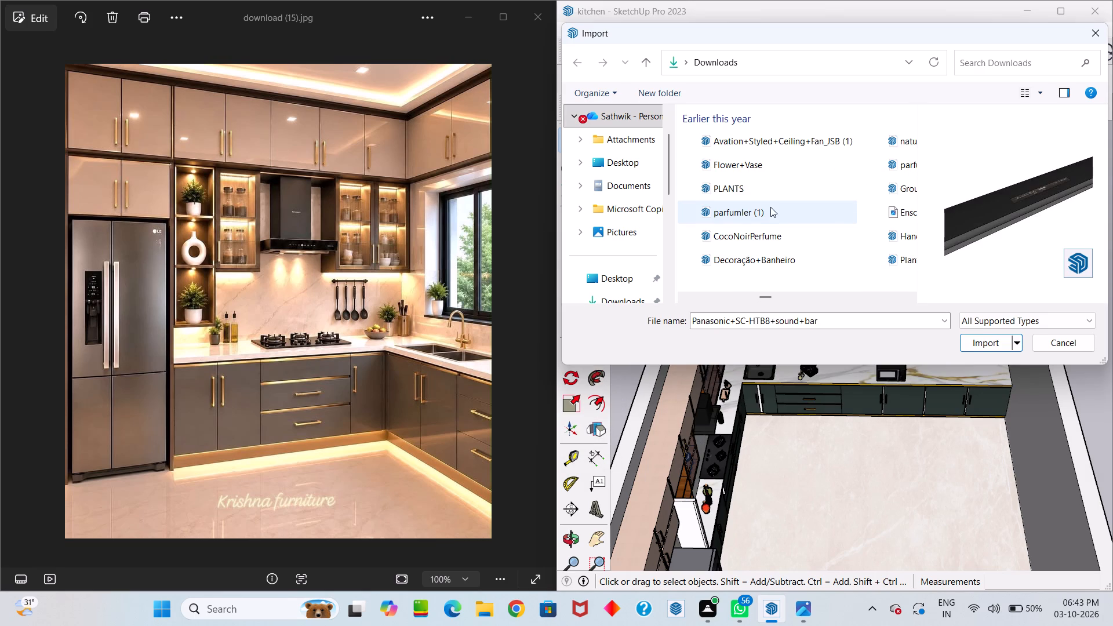
Compare the Flower+Vase, PLANTS and parfumler (1) models, then import PLANTS and place it outside the room beyond the sink wall.
click(785, 165)
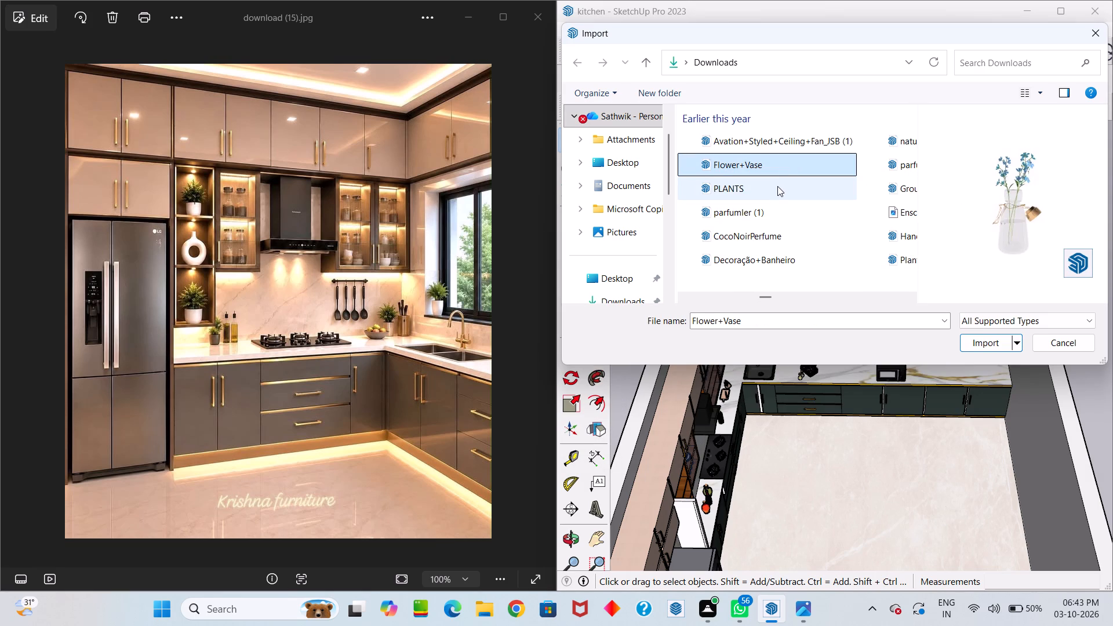
click(777, 186)
click(768, 205)
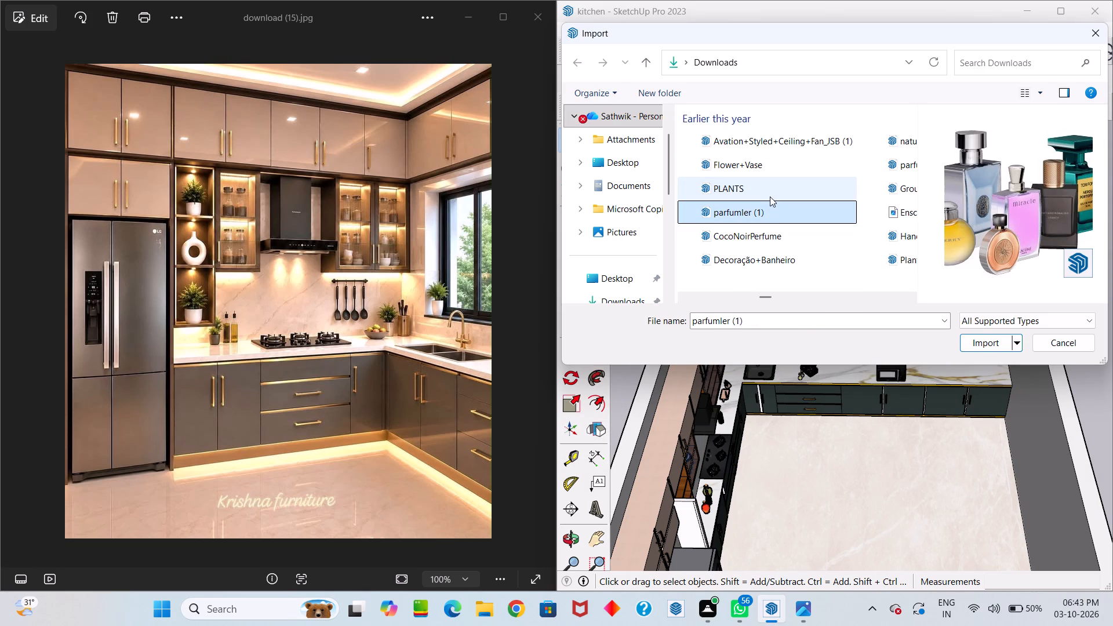
click(770, 196)
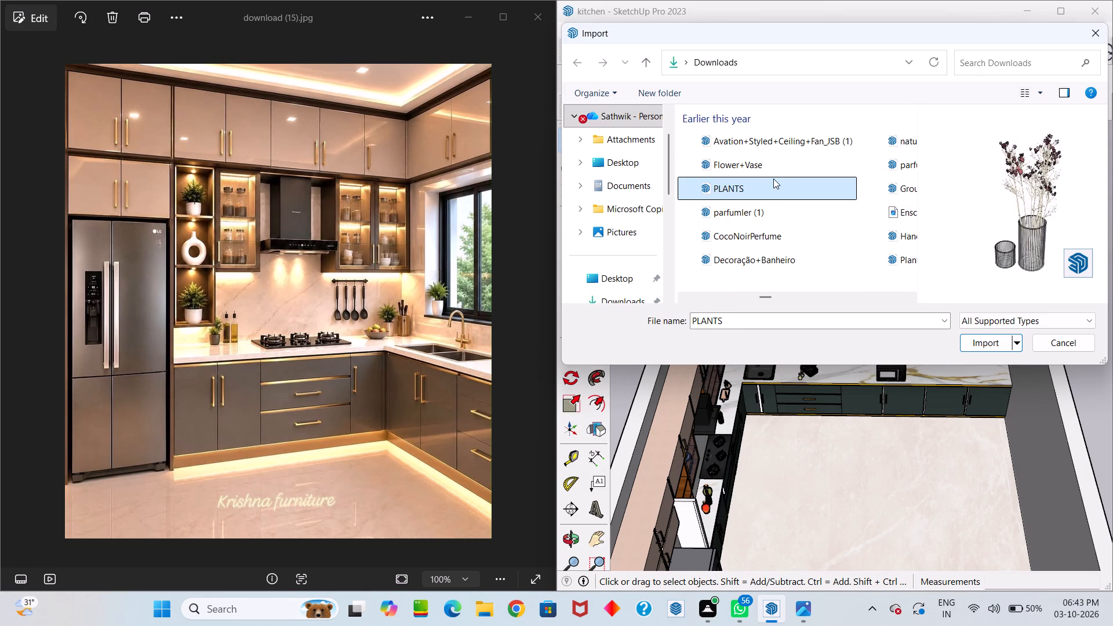
click(773, 172)
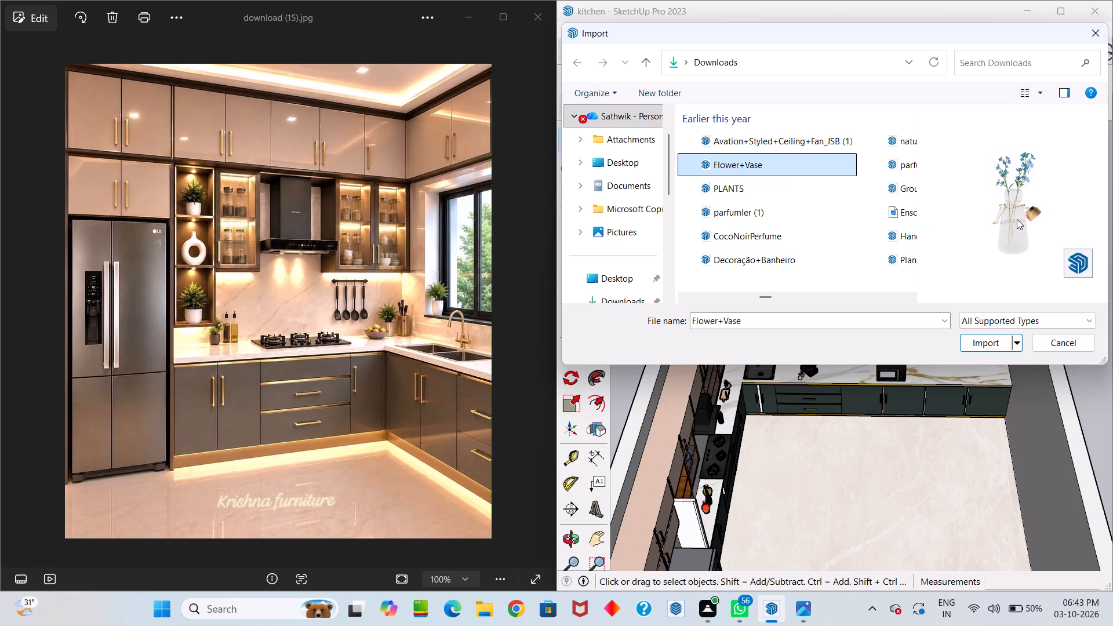
click(765, 216)
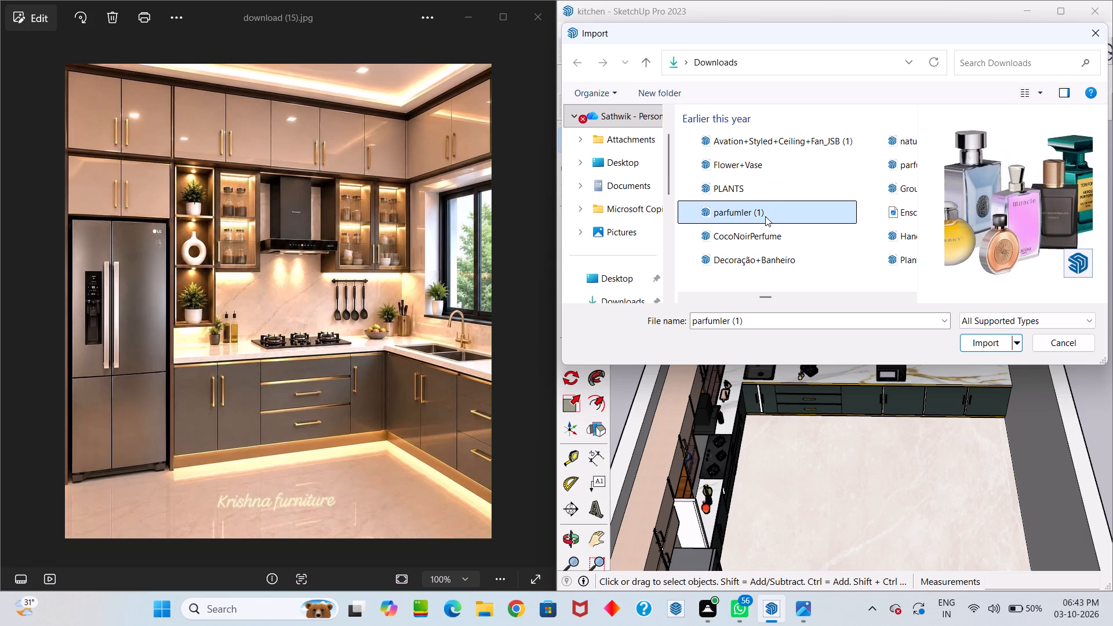
click(776, 180)
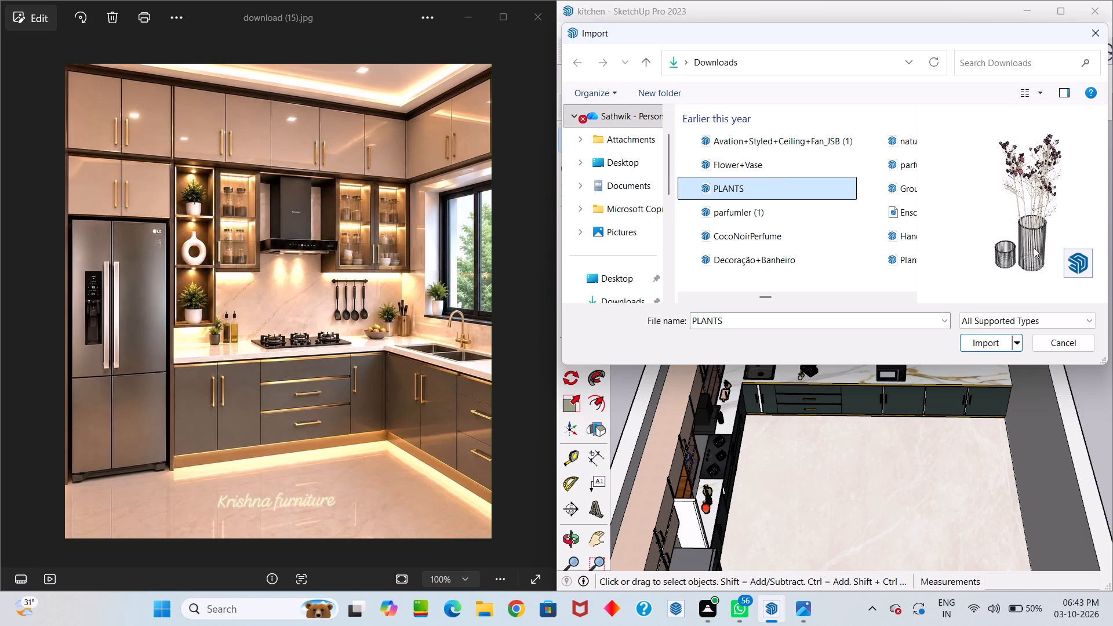
click(1033, 247)
click(995, 342)
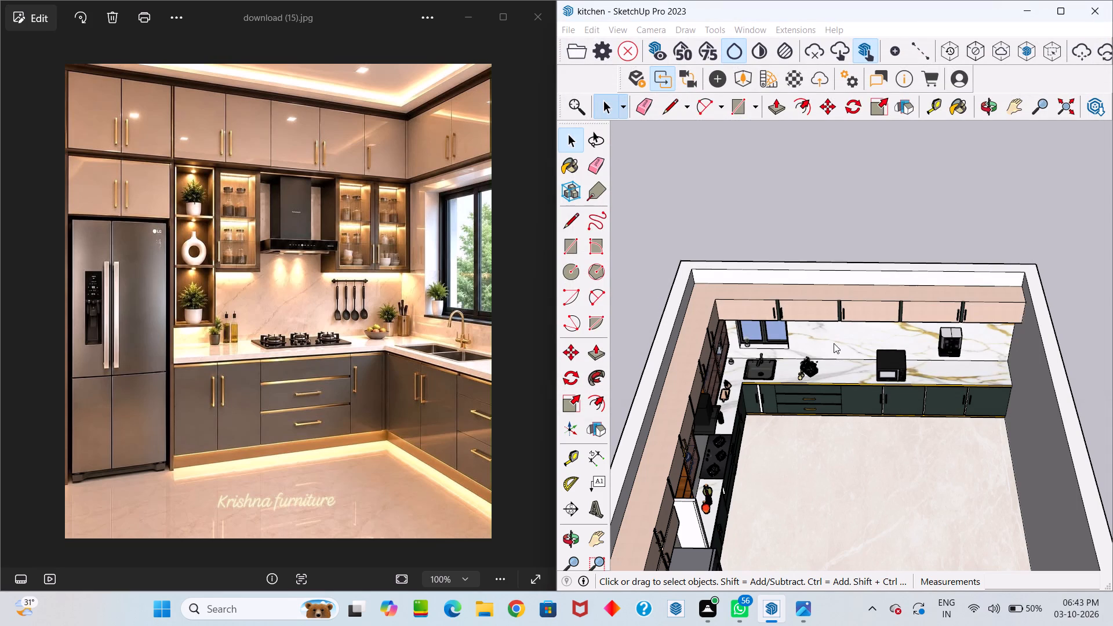
middle_drag(834, 343, 757, 363)
middle_drag(812, 208, 770, 221)
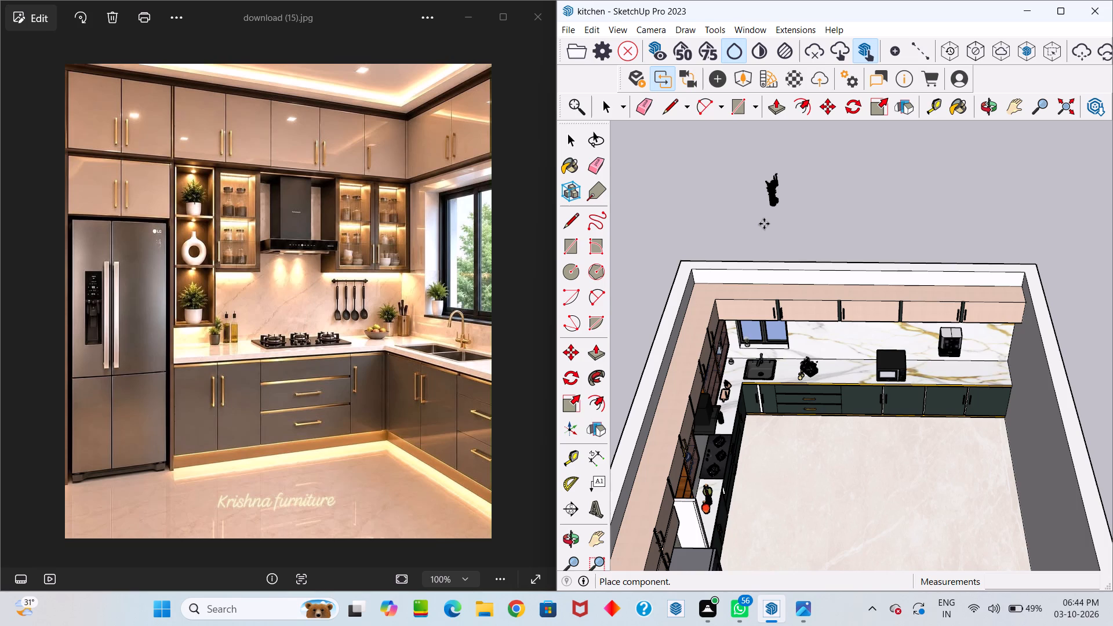
click(718, 216)
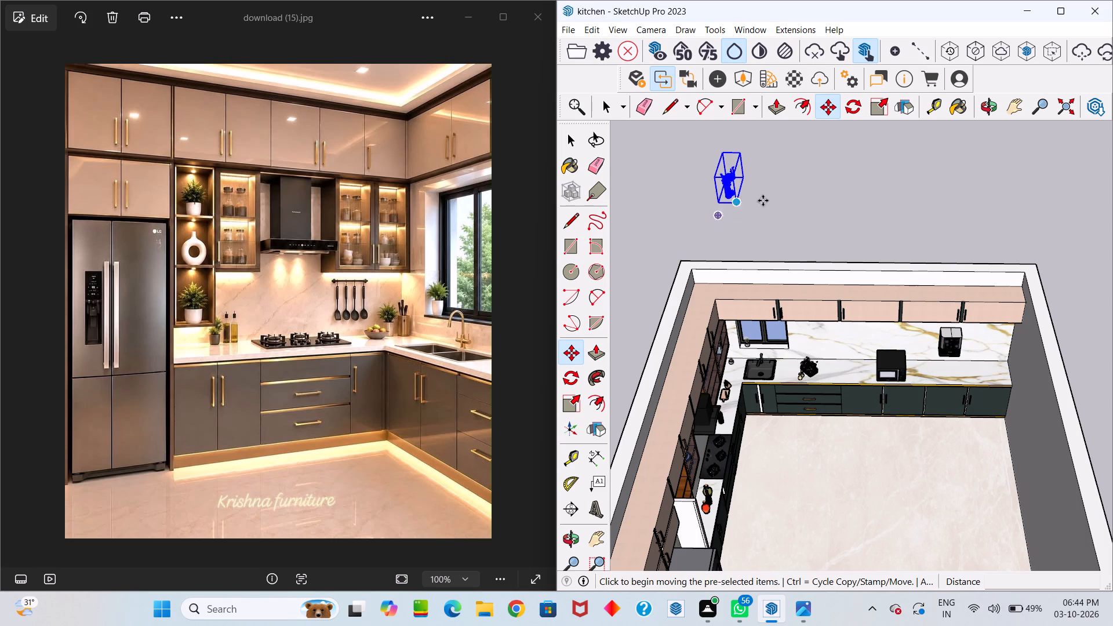
Move the PLANTS model by its bottom corner about 49' into the open space beyond the hob wall, clear of the kitchen.
middle_drag(763, 201, 599, 195)
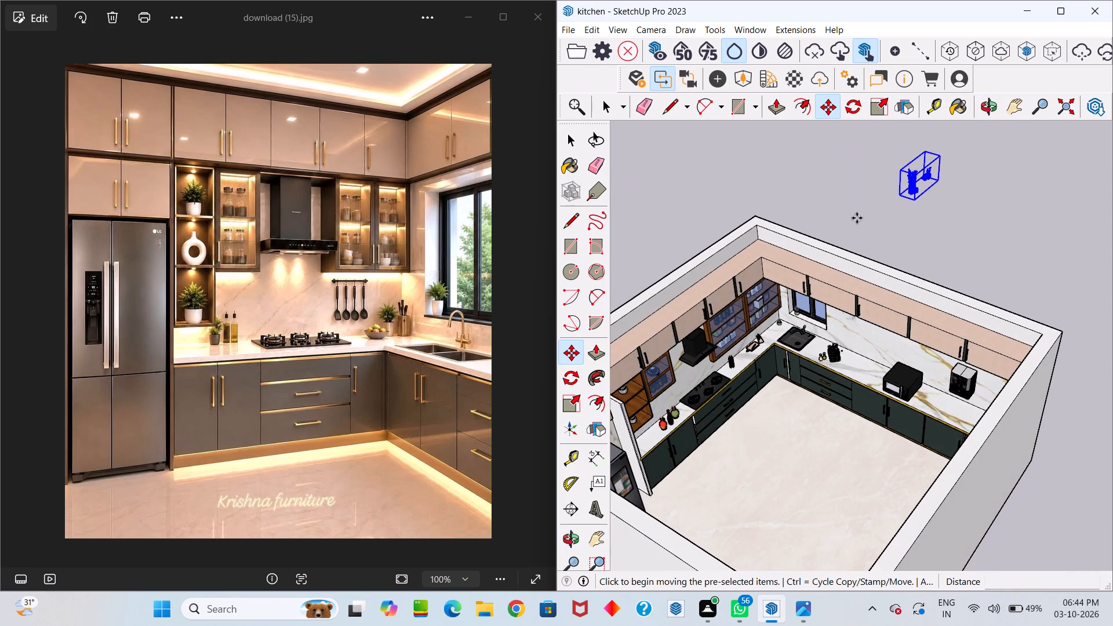
scroll(874, 210, up, 11)
middle_drag(919, 208, 805, 170)
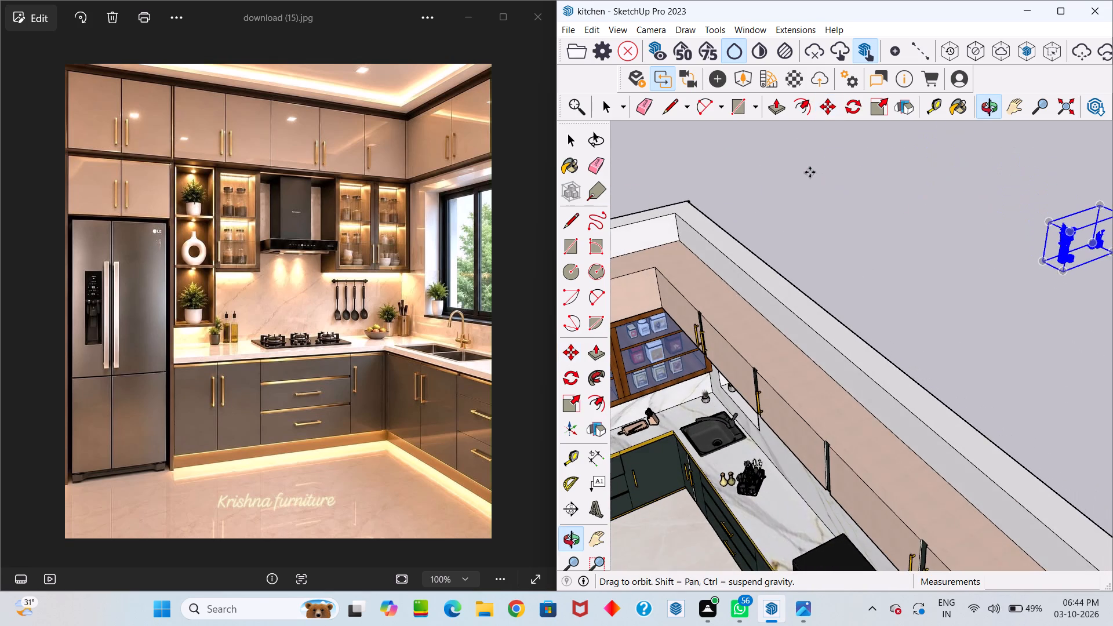
scroll(897, 199, down, 5)
key(m)
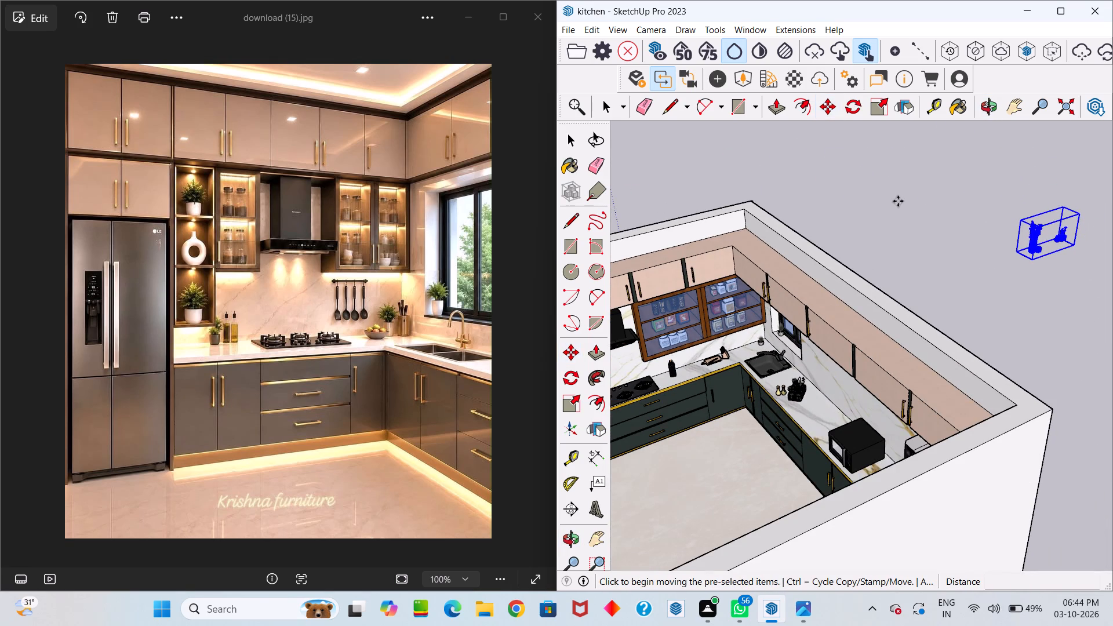
click(1025, 259)
scroll(885, 290, down, 17)
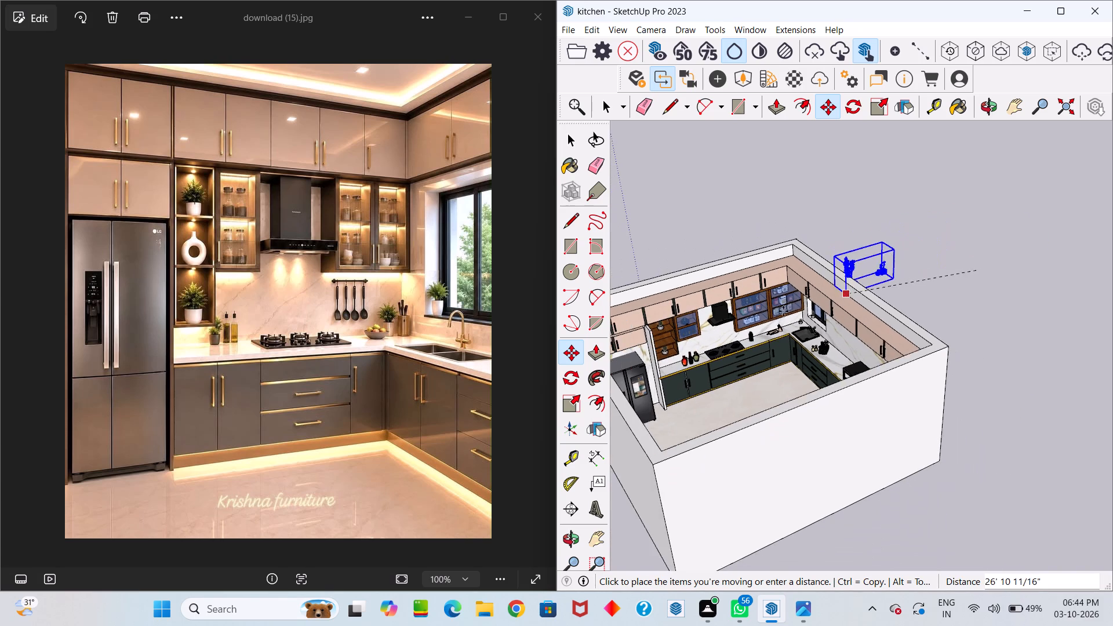
scroll(765, 329, down, 11)
middle_drag(727, 336, 721, 340)
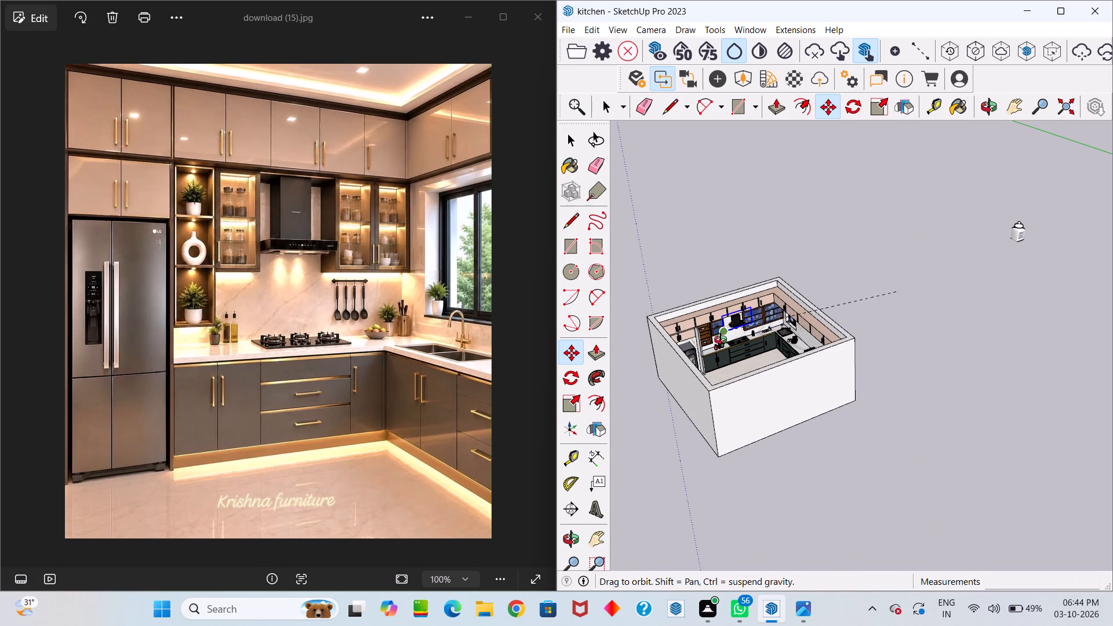
middle_drag(721, 340, 682, 376)
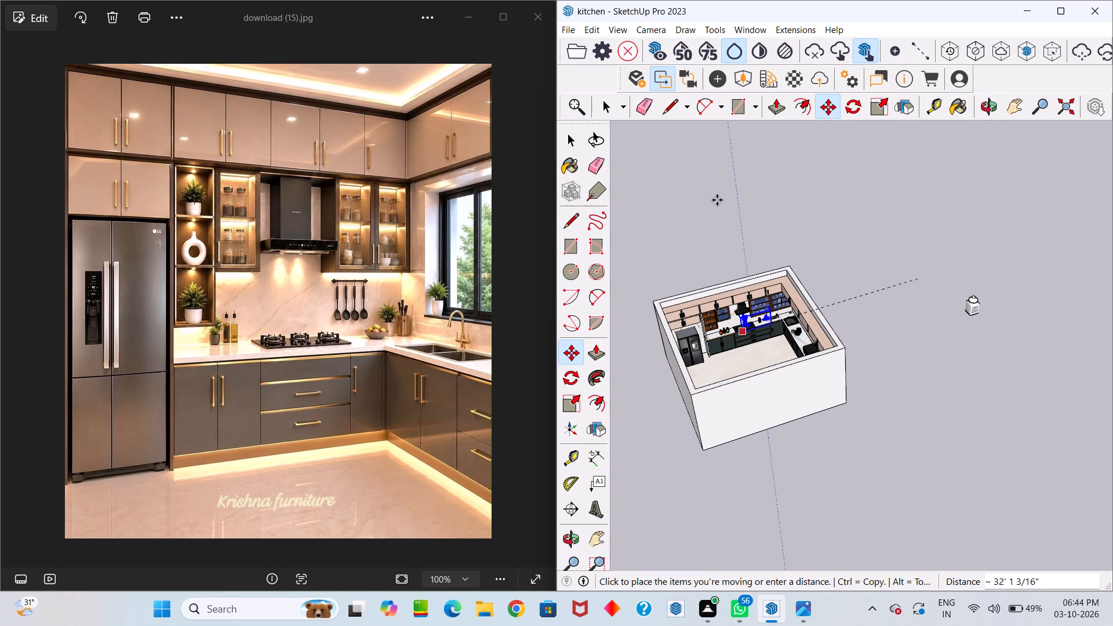
click(706, 194)
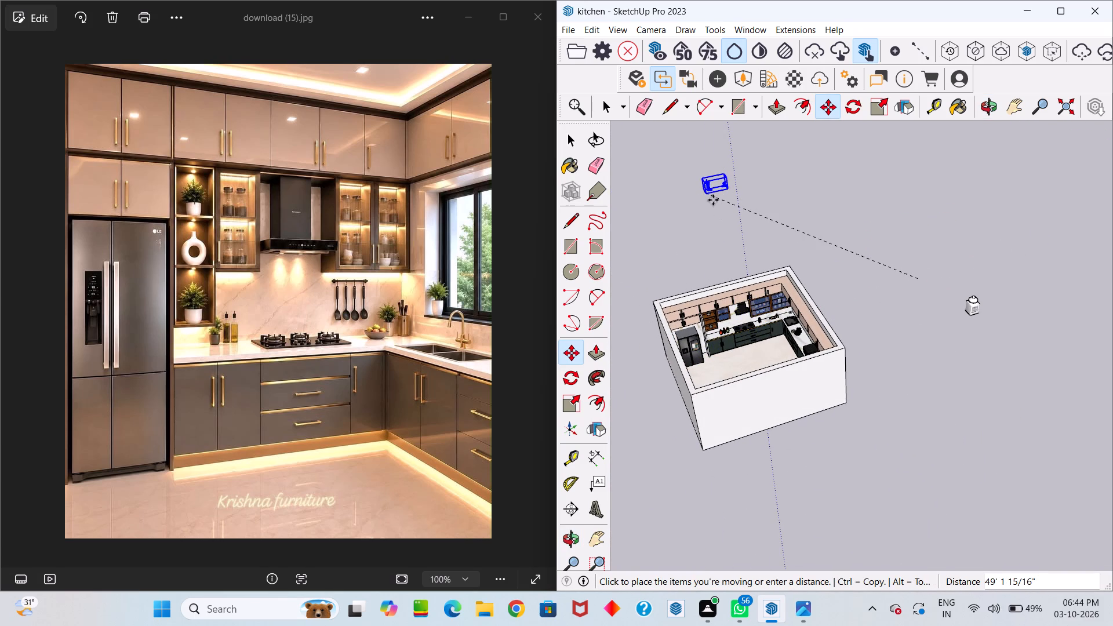
key(space)
Examine the imported PLANTS set closely, including the ribbed vases and the flower stems, from several angles.
scroll(723, 209, up, 16)
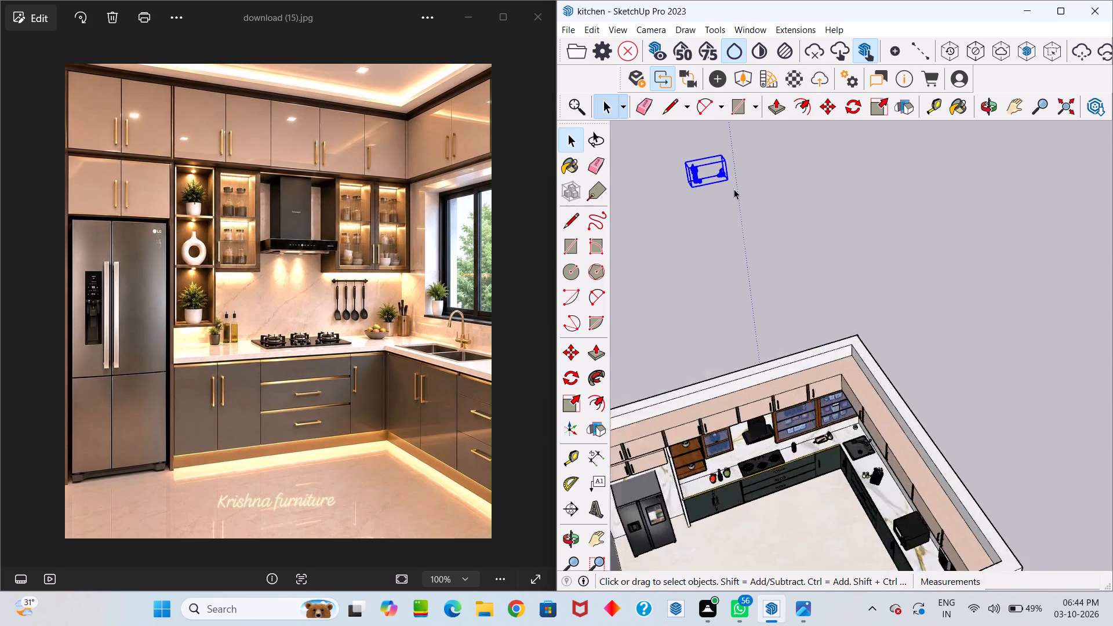
middle_drag(726, 180, 718, 150)
scroll(719, 158, up, 7)
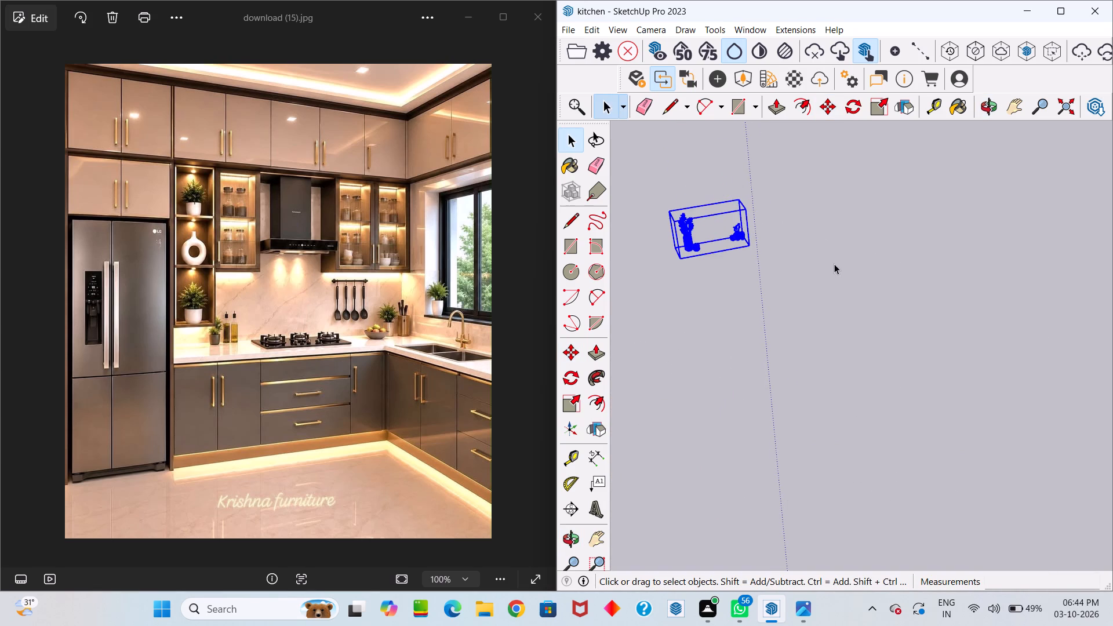
click(830, 254)
scroll(783, 241, up, 18)
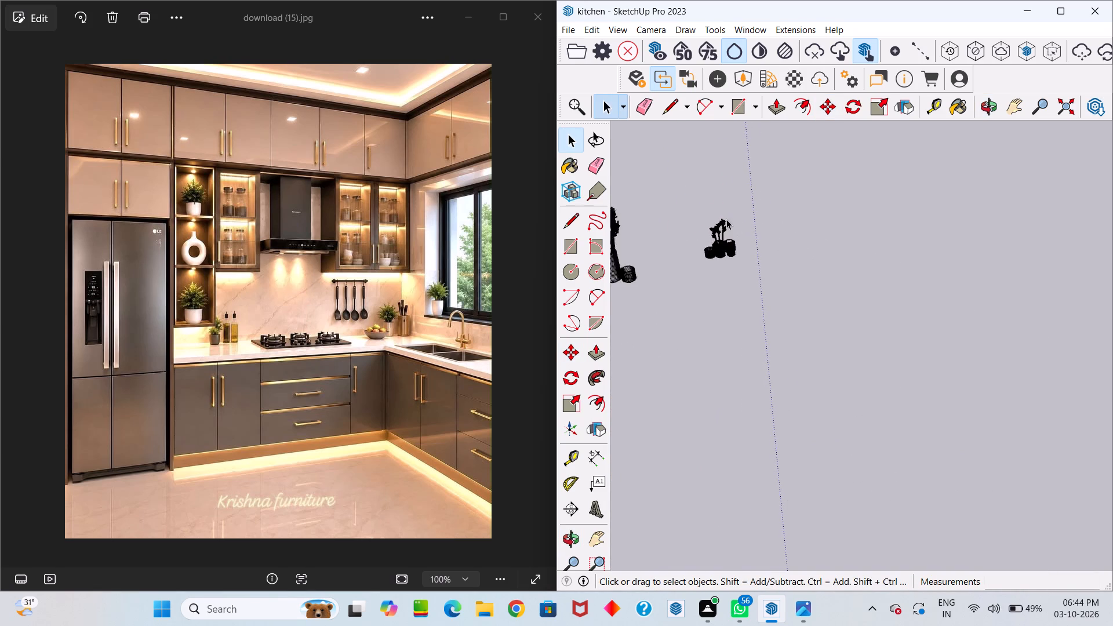
scroll(726, 219, up, 13)
scroll(723, 267, up, 6)
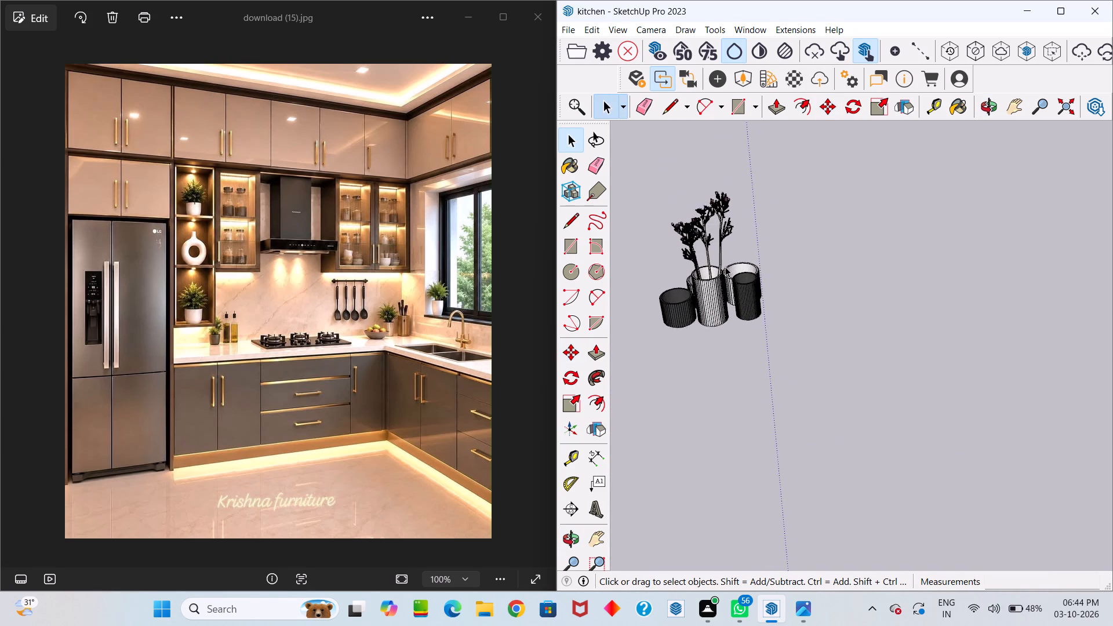
scroll(725, 267, up, 7)
scroll(682, 251, down, 2)
middle_drag(676, 252, 718, 236)
drag(654, 227, 718, 236)
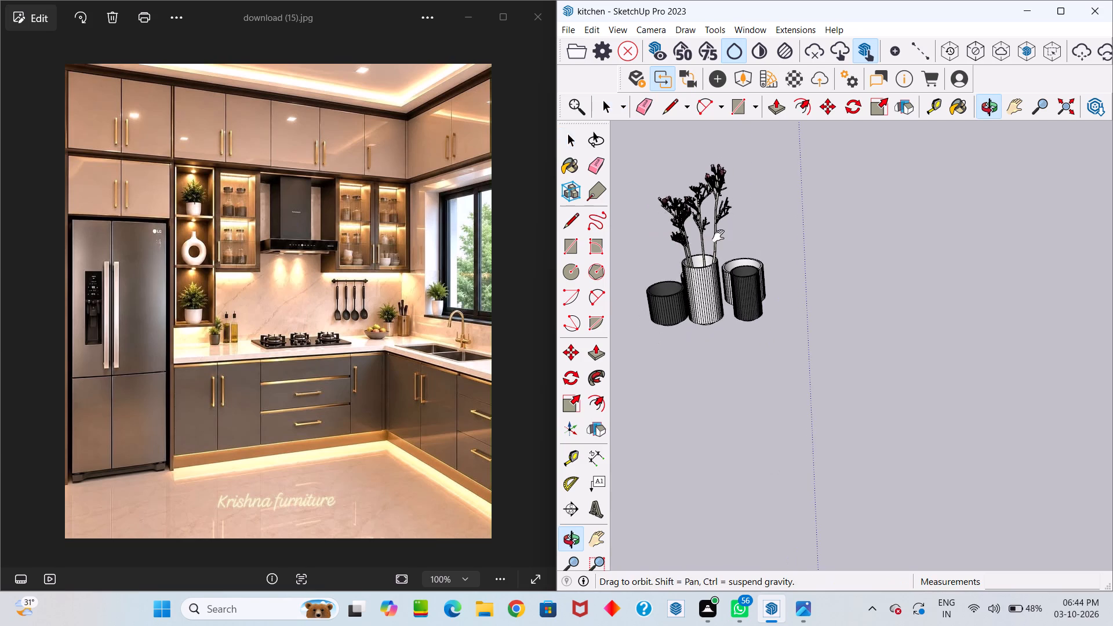
drag(718, 236, 736, 245)
middle_drag(718, 236, 736, 245)
scroll(734, 270, down, 20)
scroll(734, 270, down, 3)
scroll(810, 242, down, 6)
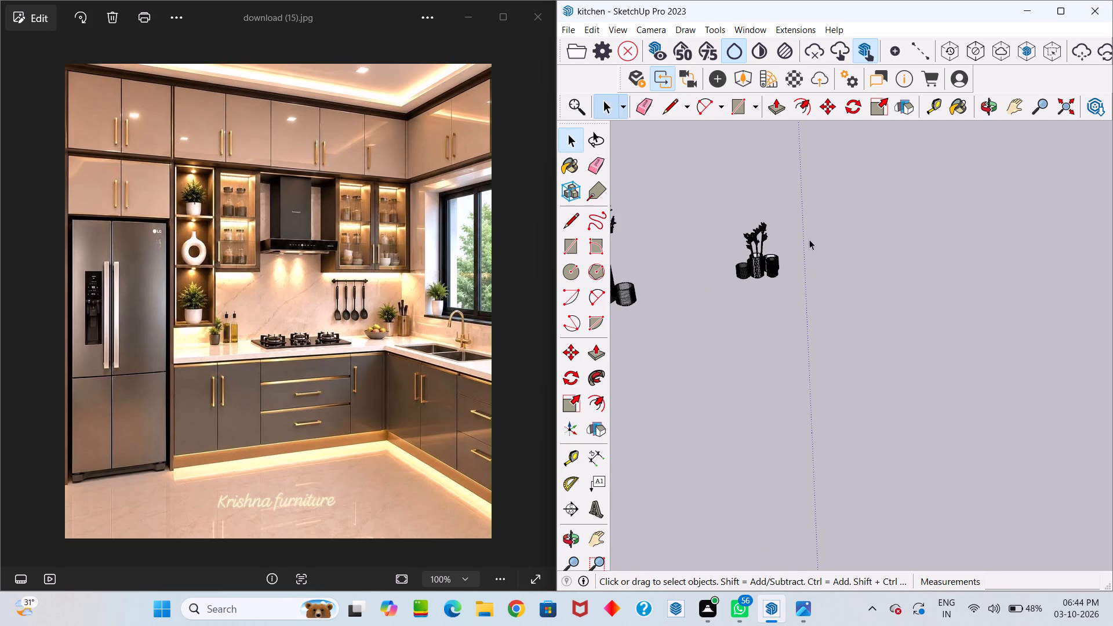
Explode the imported PLANTS component outside the room into its separate vase and plant pieces.
scroll(699, 249, down, 3)
middle_drag(696, 251, 708, 256)
drag(696, 251, 708, 256)
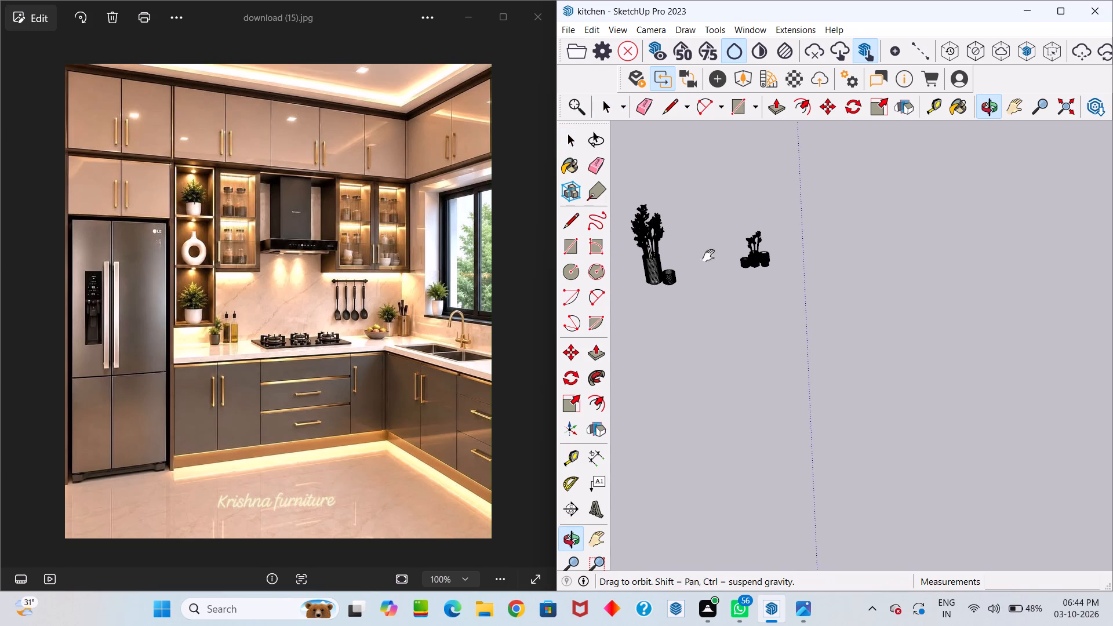
drag(708, 256, 804, 286)
middle_drag(708, 256, 804, 286)
scroll(776, 284, up, 7)
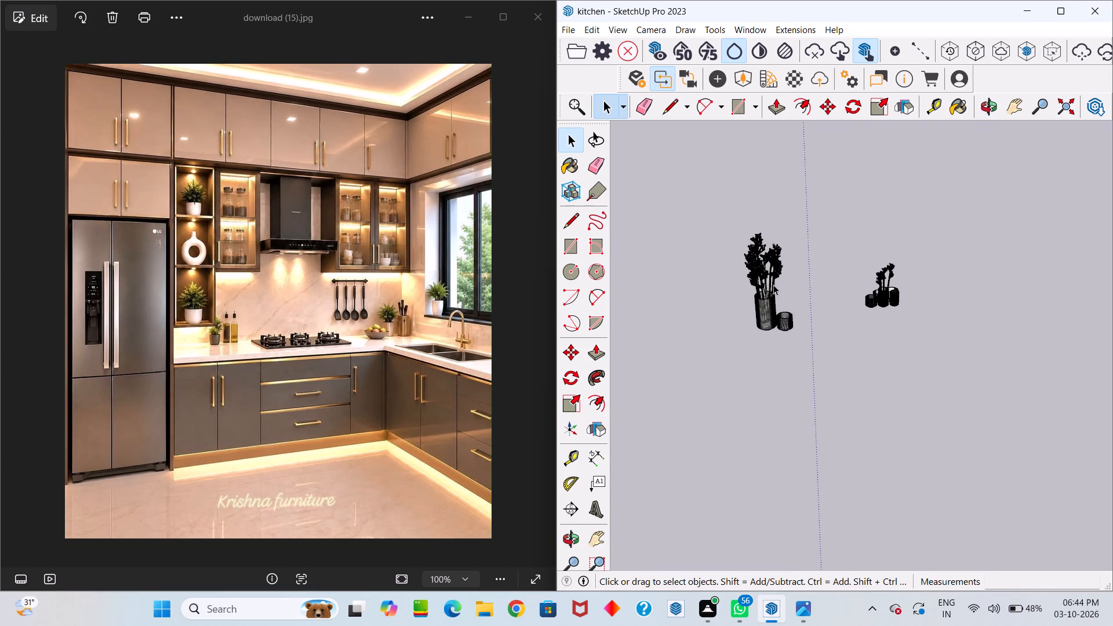
click(764, 294)
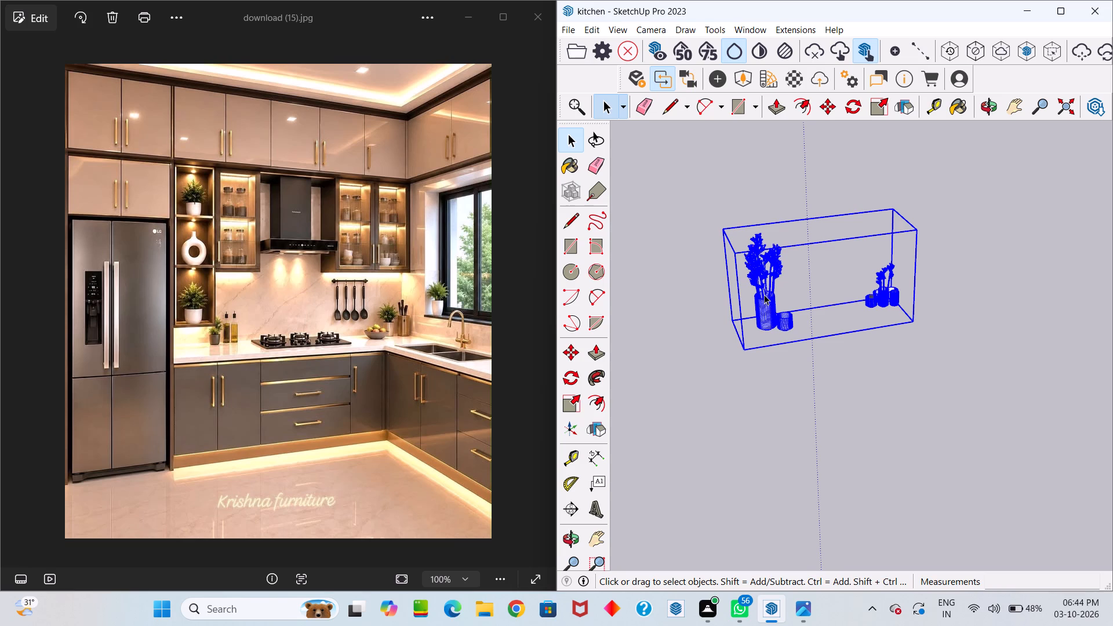
right_click(799, 225)
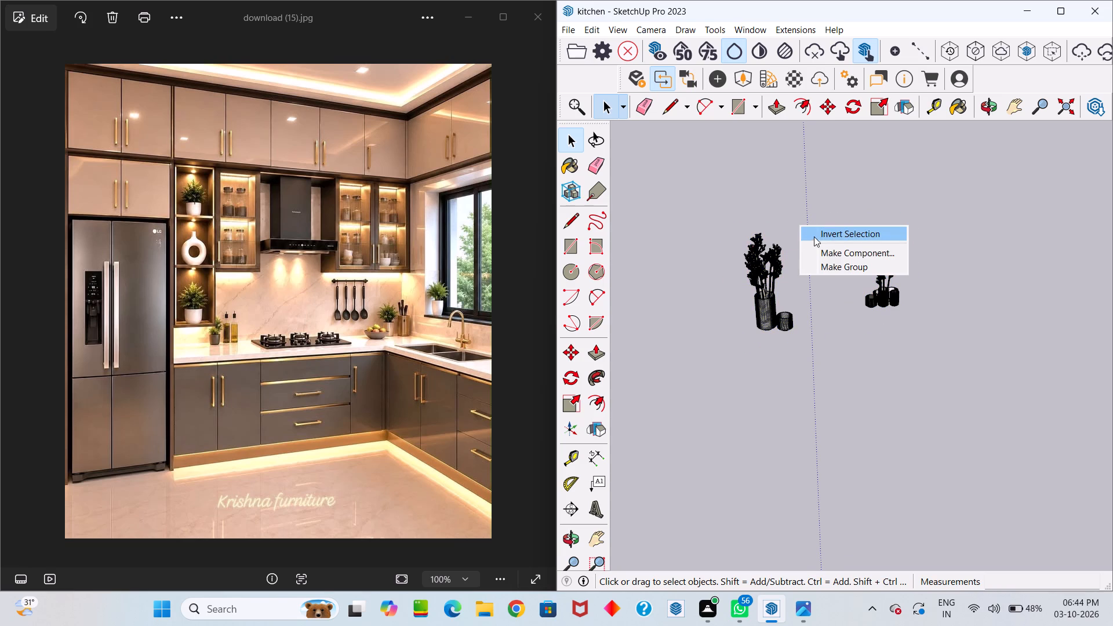
click(753, 281)
right_click(770, 285)
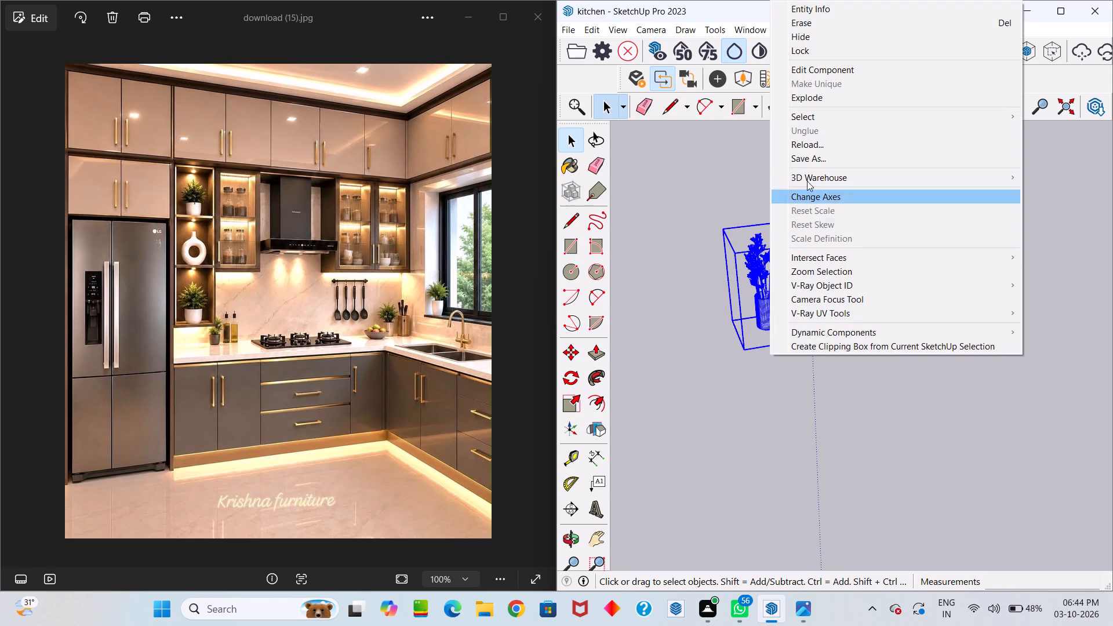
click(801, 100)
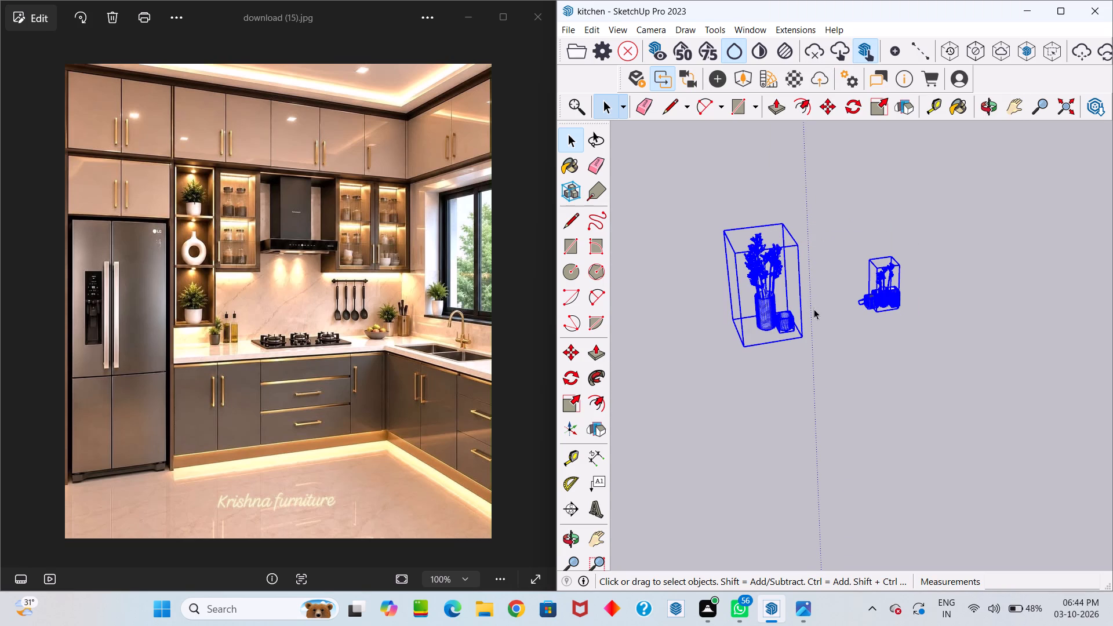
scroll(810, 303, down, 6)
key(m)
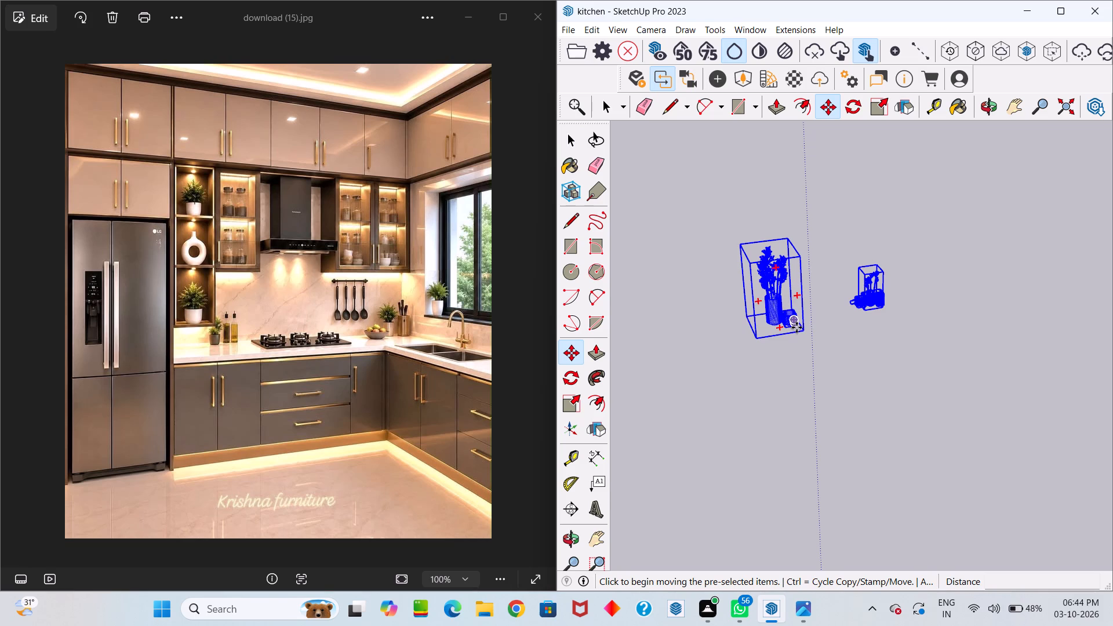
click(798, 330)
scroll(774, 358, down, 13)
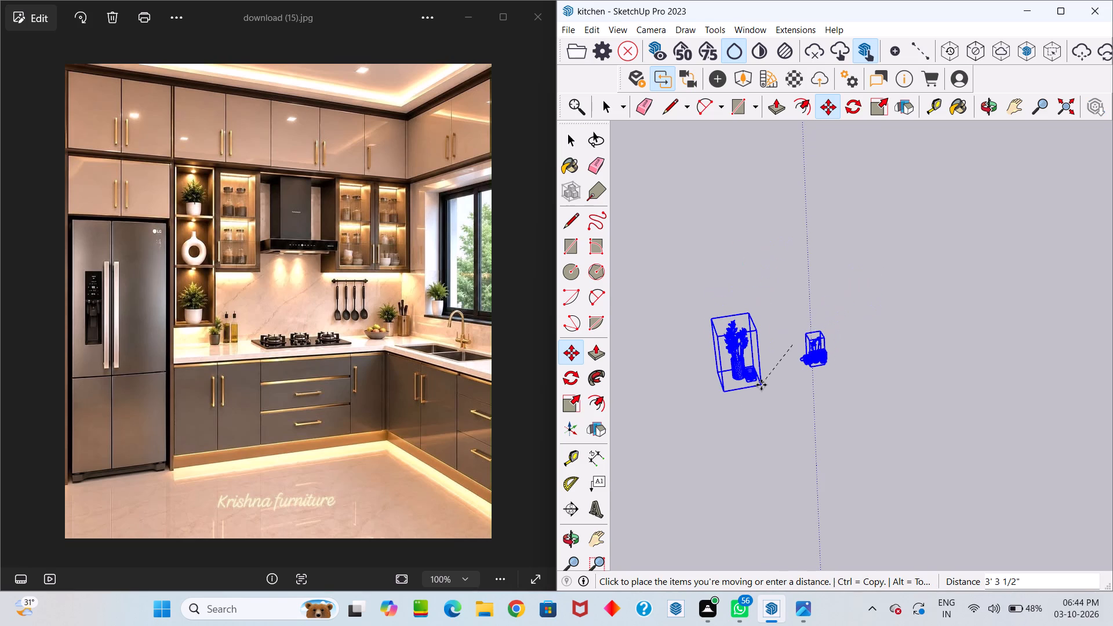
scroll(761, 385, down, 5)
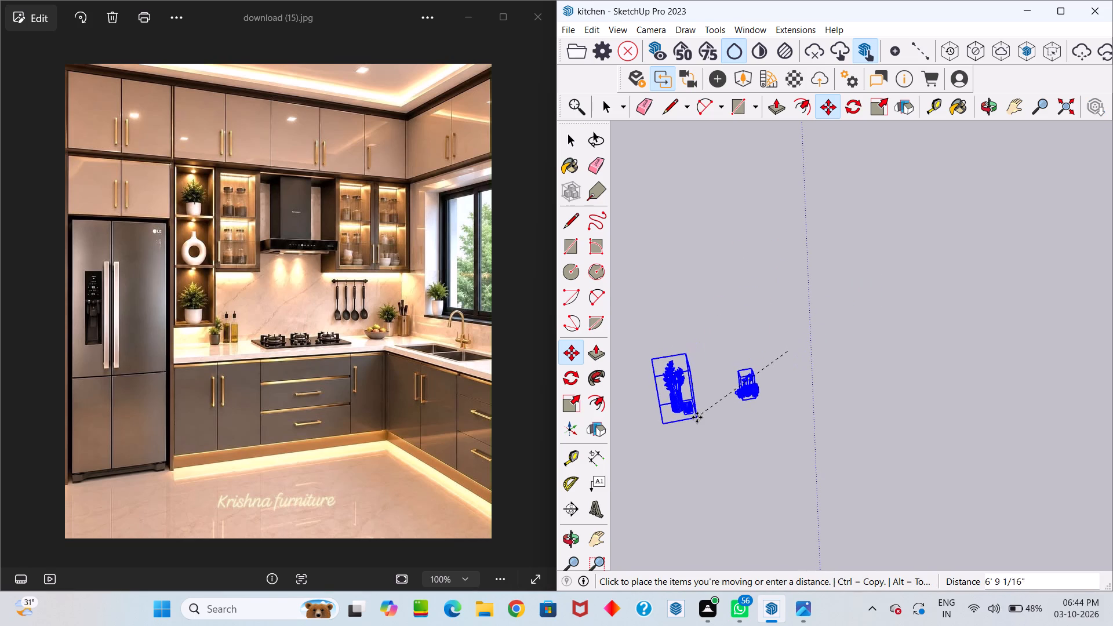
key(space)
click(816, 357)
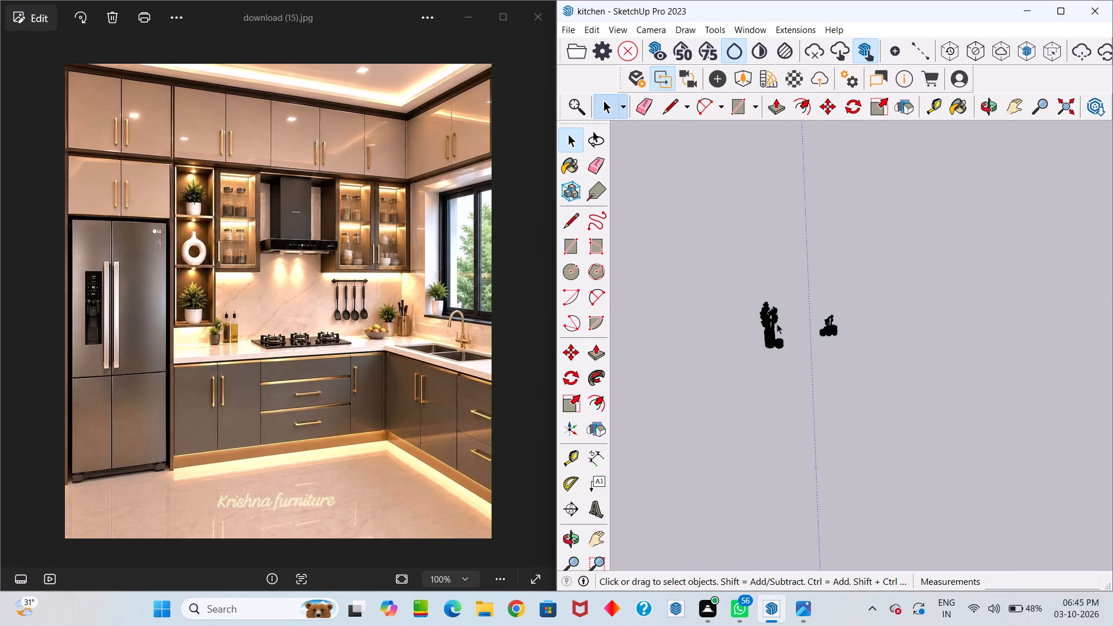
Move the tall flower vase by its bottom corner about 15' away from the other PLANTS pieces, to the open space nearer the kitchen.
click(777, 323)
key(m)
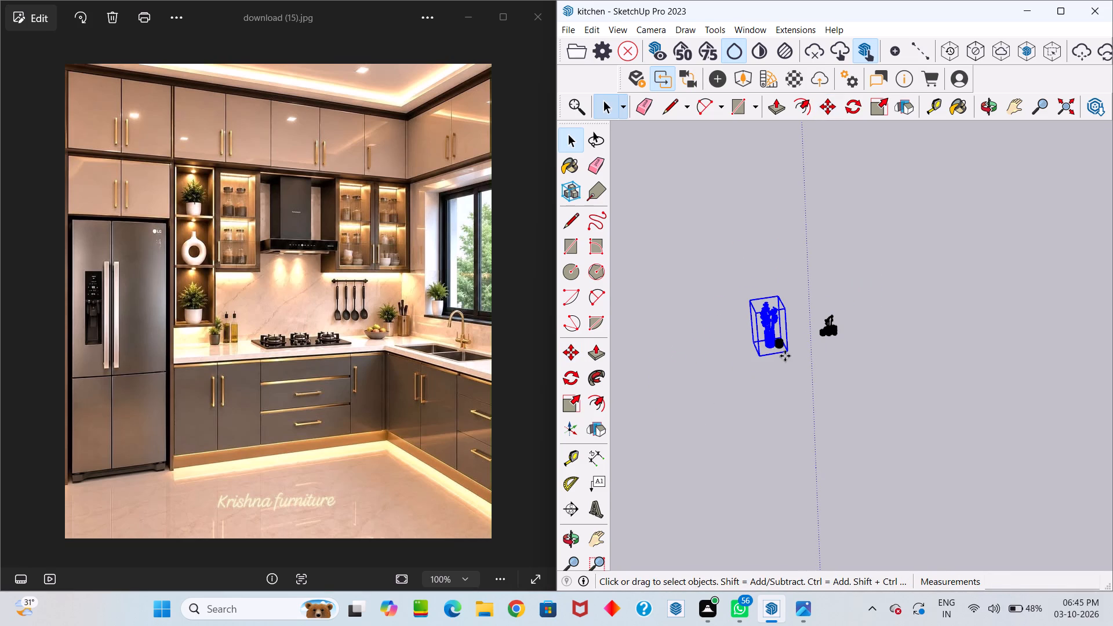
click(785, 356)
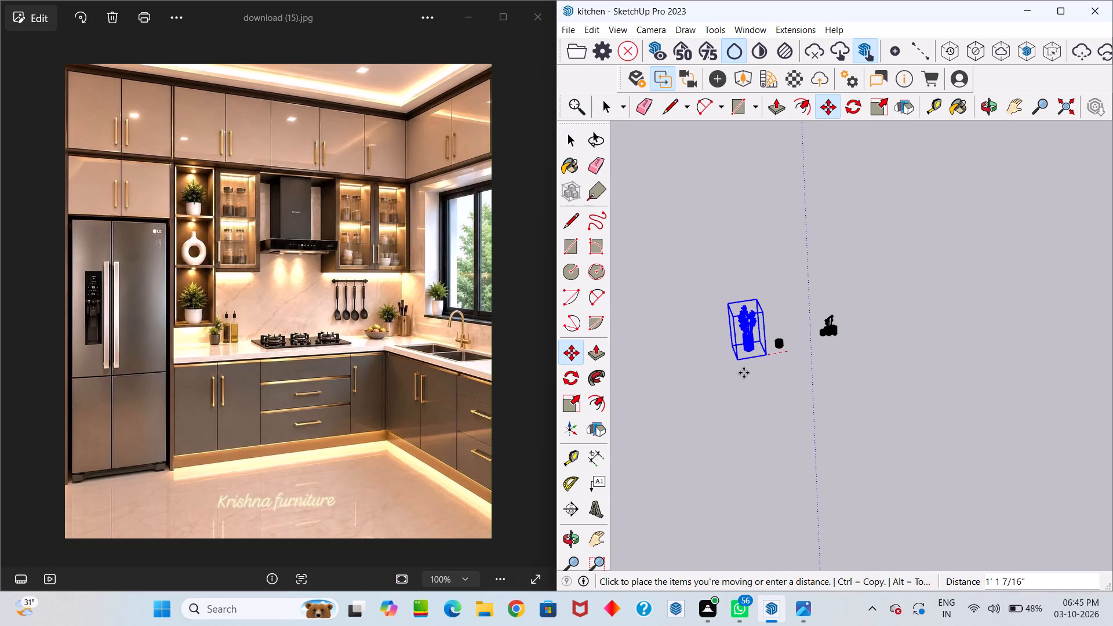
scroll(742, 378, down, 20)
scroll(742, 378, down, 20)
scroll(742, 378, down, 3)
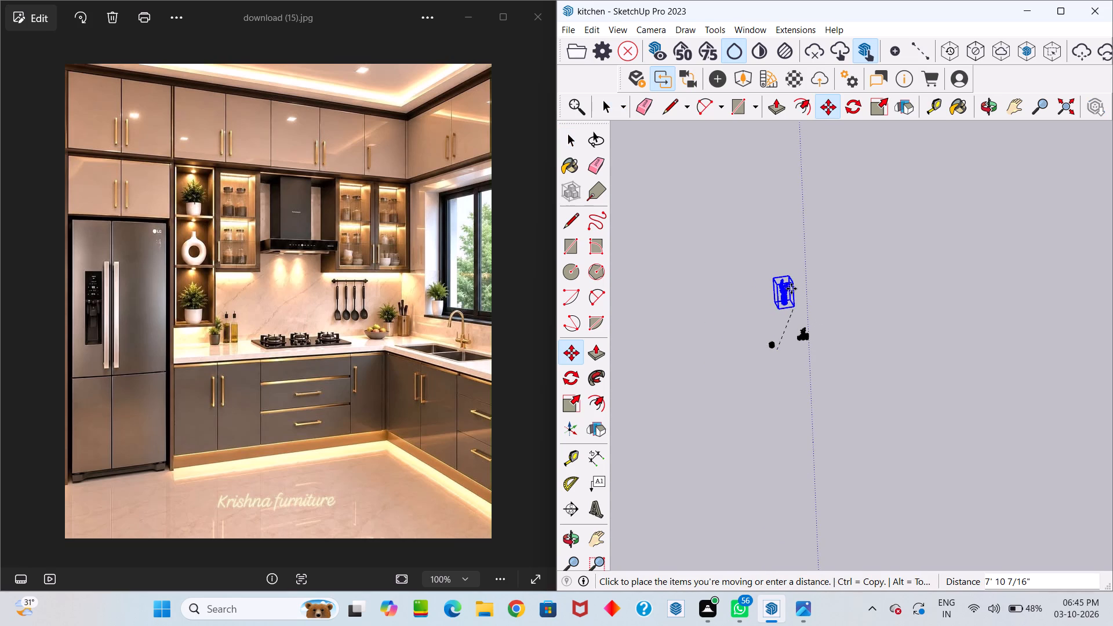
scroll(791, 289, down, 9)
scroll(767, 340, down, 20)
scroll(767, 340, down, 9)
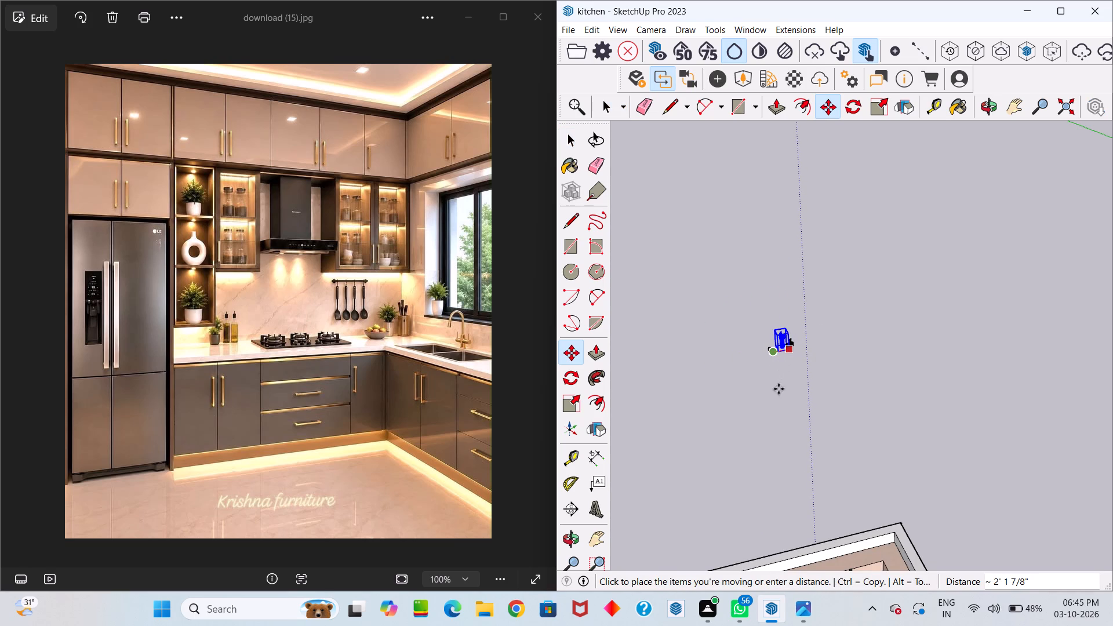
scroll(718, 394, down, 12)
scroll(730, 511, up, 20)
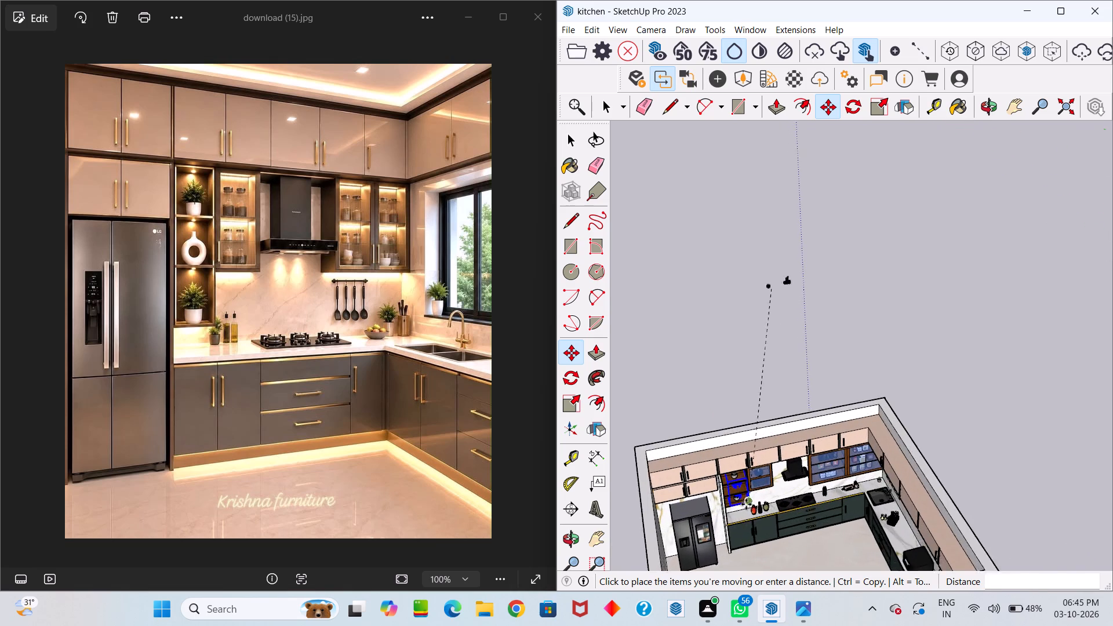
scroll(763, 494, up, 17)
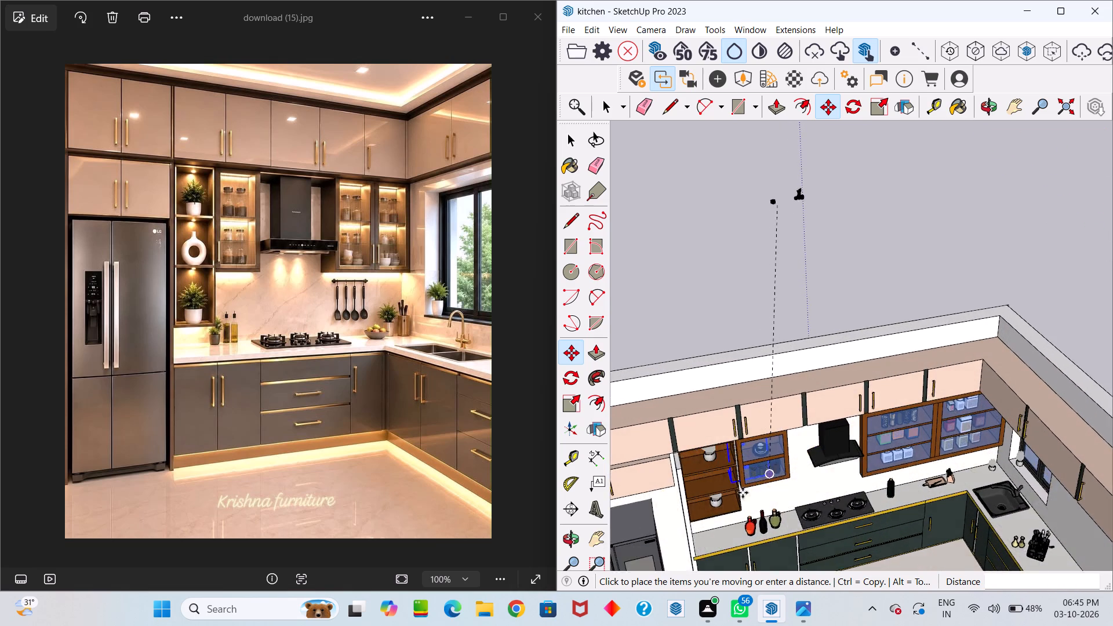
scroll(728, 490, up, 6)
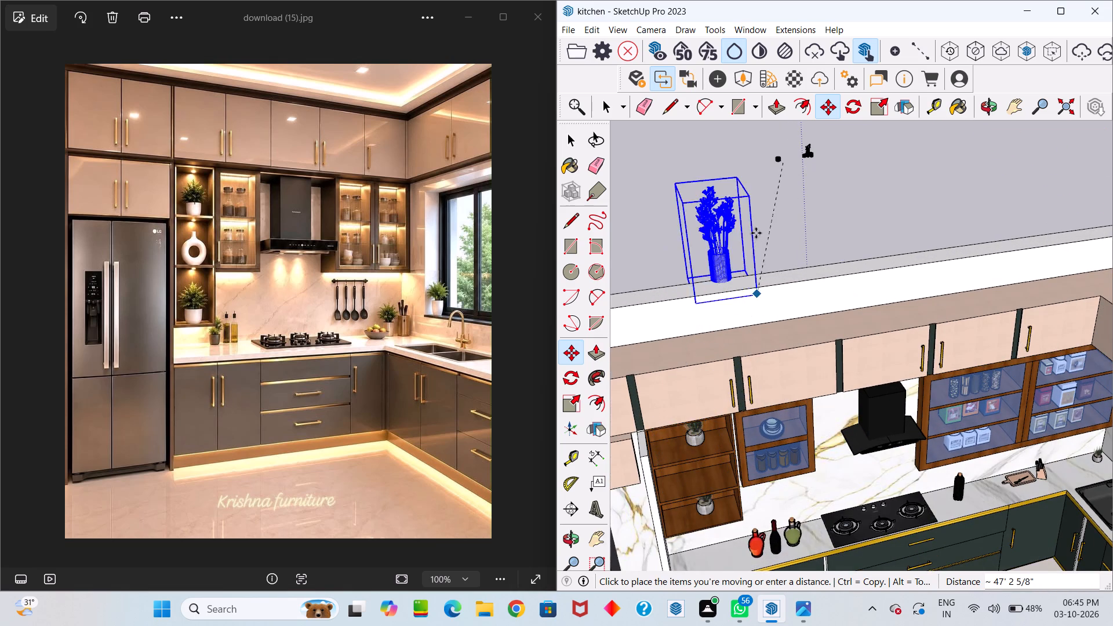
click(755, 224)
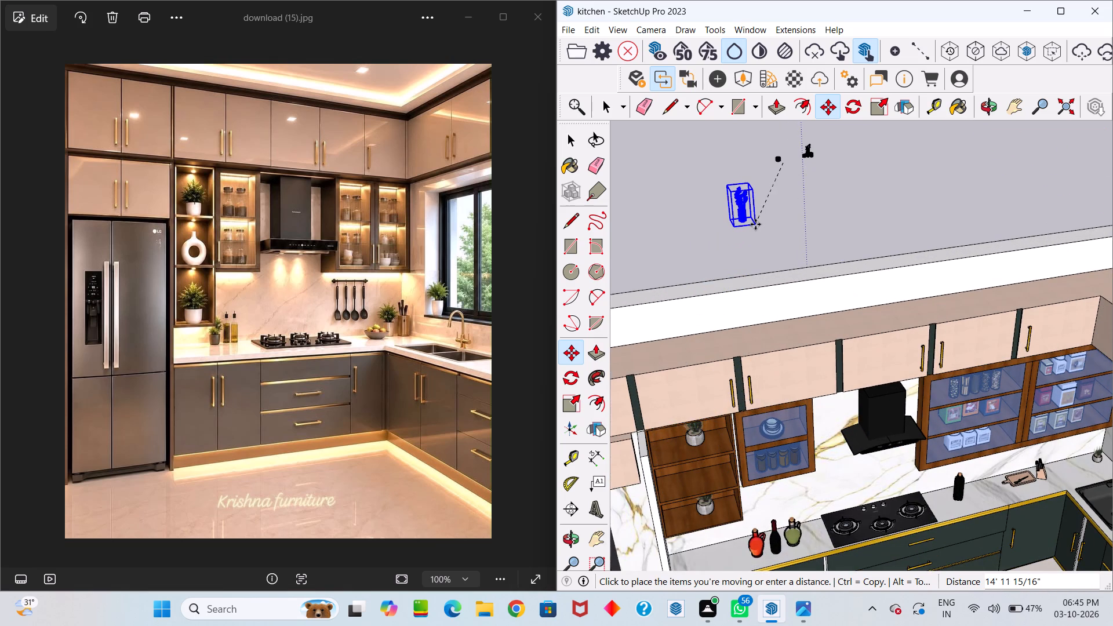
Scale the tall flower vase down uniformly about its opposite corner to roughly a quarter of its size.
key(s)
scroll(755, 224, up, 14)
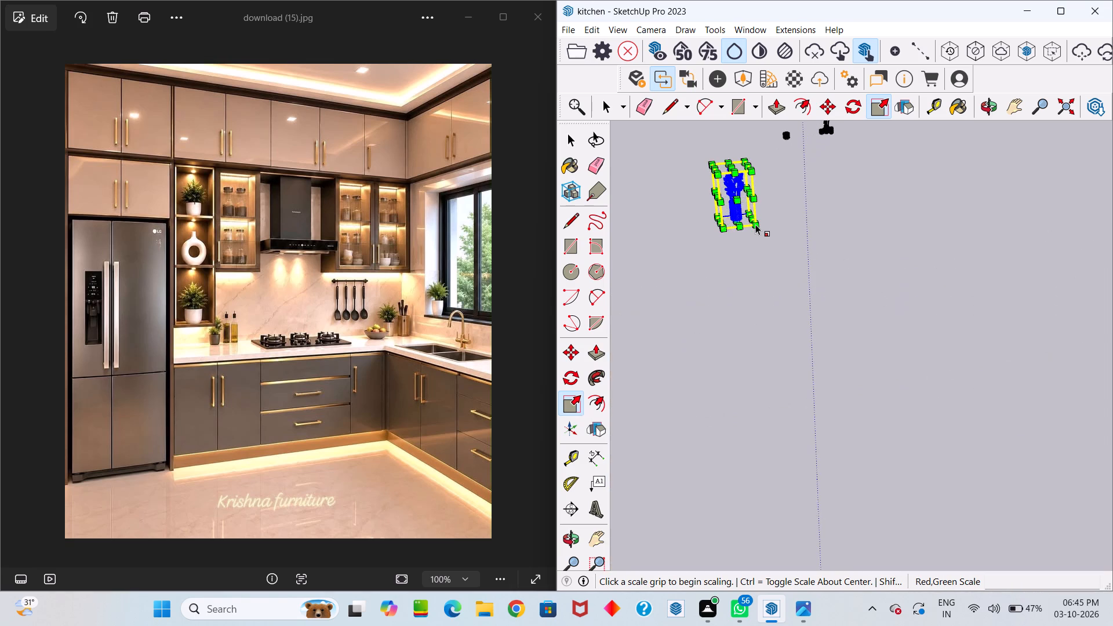
scroll(755, 224, up, 3)
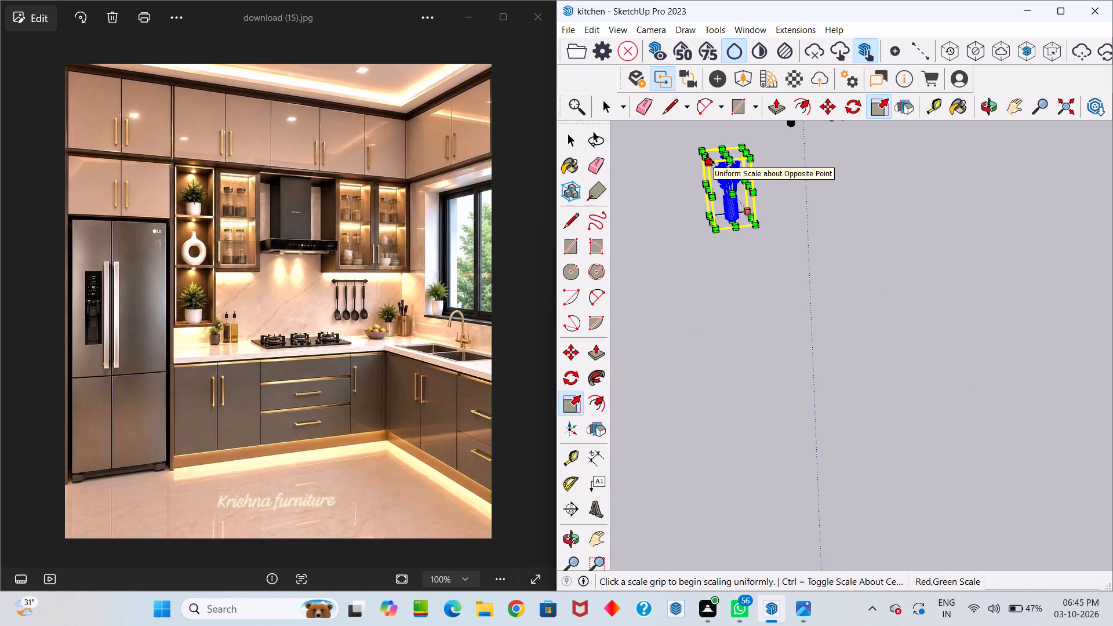
click(710, 162)
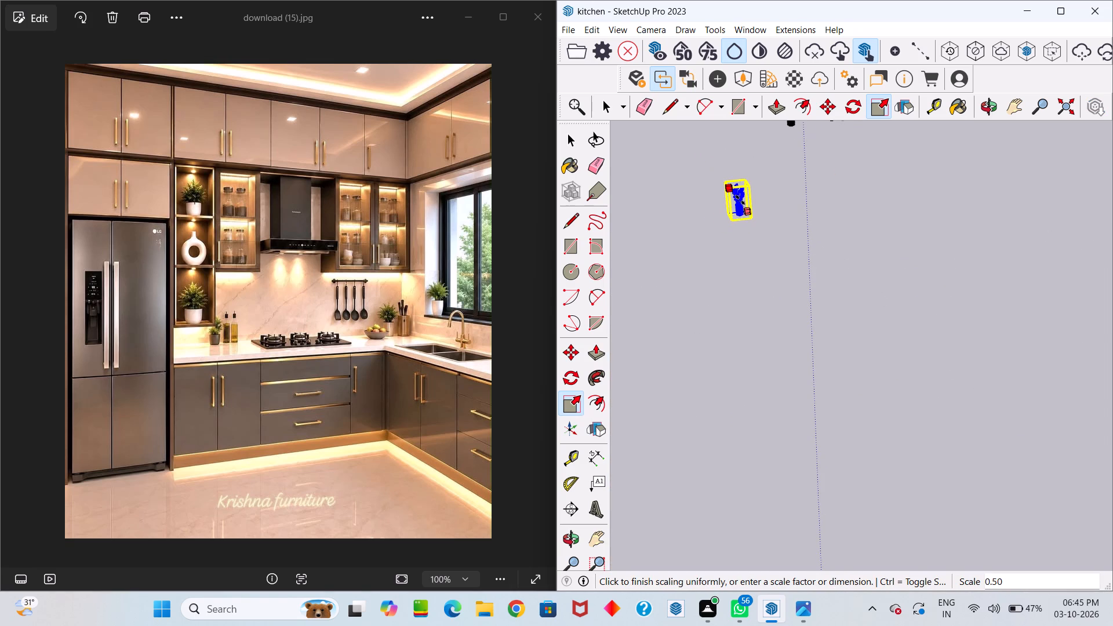
click(740, 200)
key(space)
scroll(756, 231, up, 9)
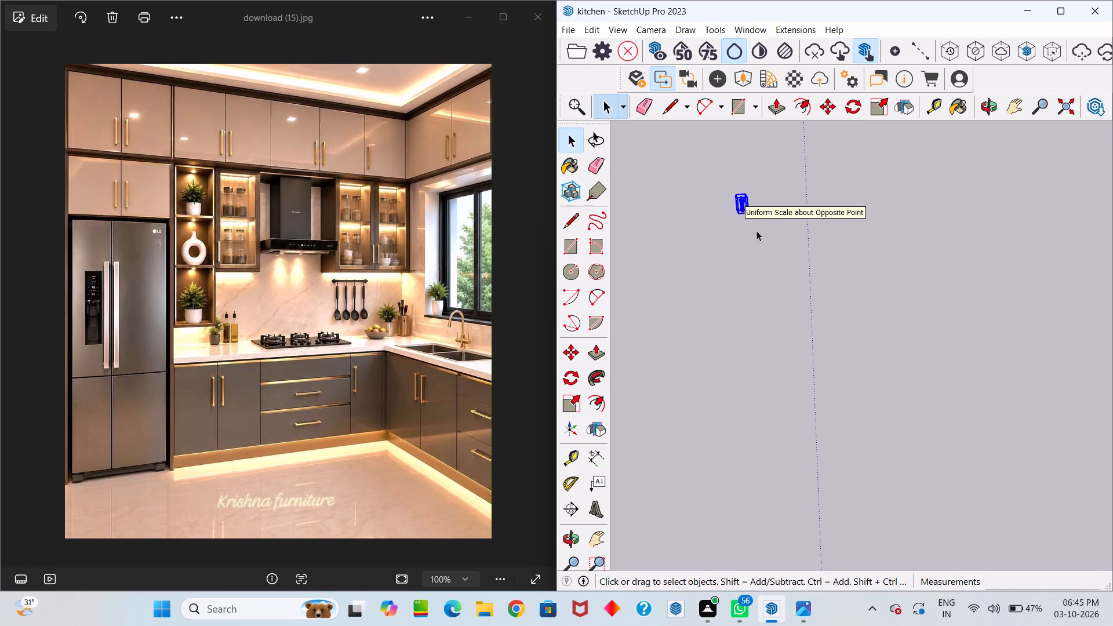
key(space)
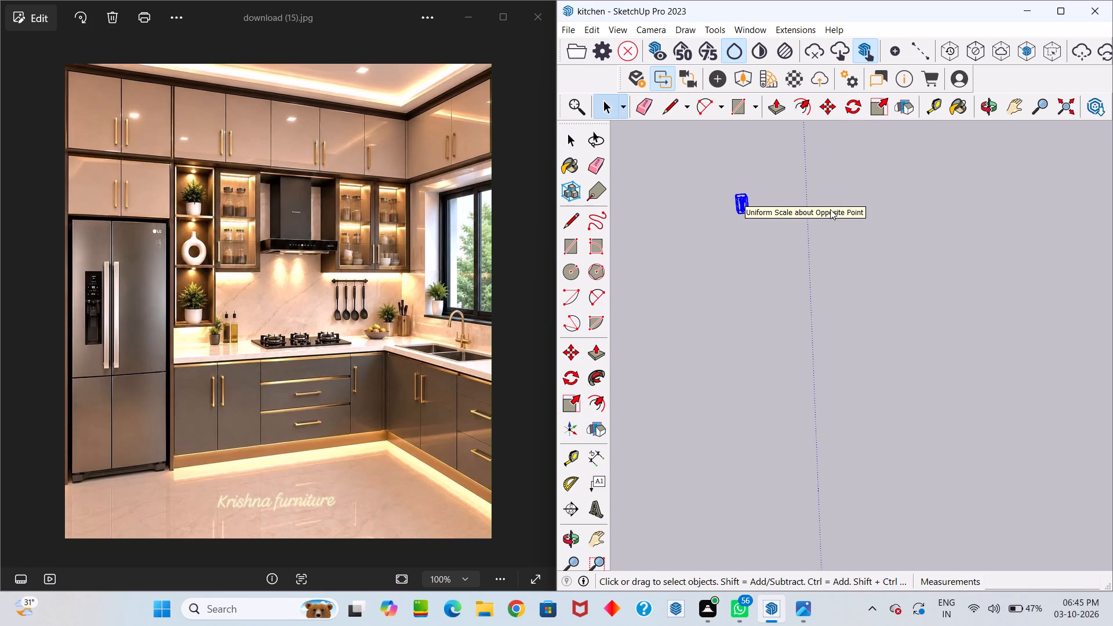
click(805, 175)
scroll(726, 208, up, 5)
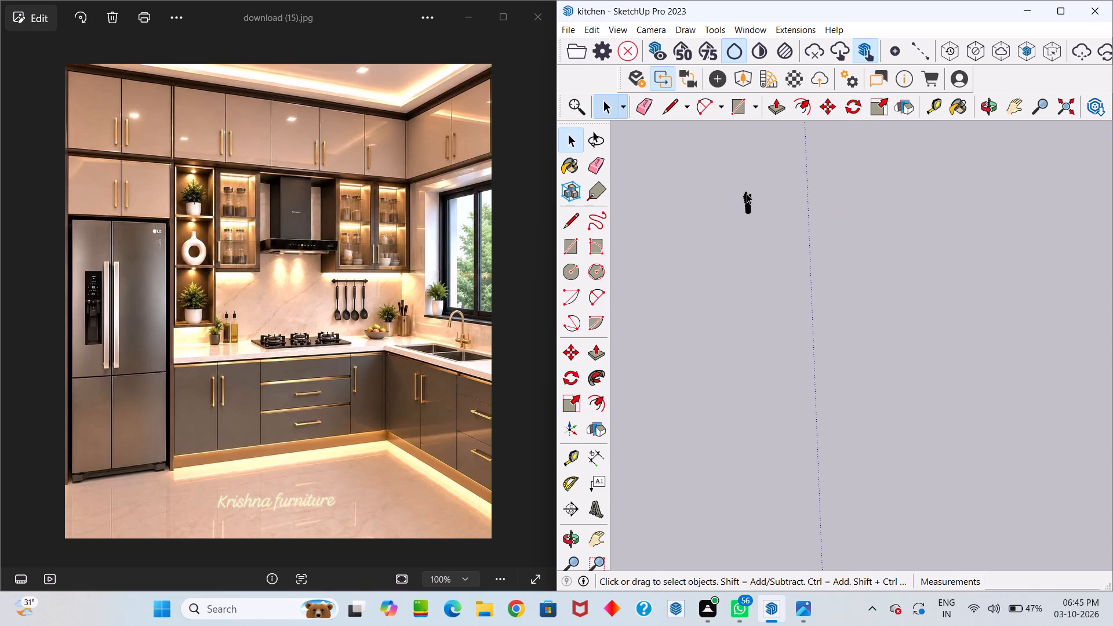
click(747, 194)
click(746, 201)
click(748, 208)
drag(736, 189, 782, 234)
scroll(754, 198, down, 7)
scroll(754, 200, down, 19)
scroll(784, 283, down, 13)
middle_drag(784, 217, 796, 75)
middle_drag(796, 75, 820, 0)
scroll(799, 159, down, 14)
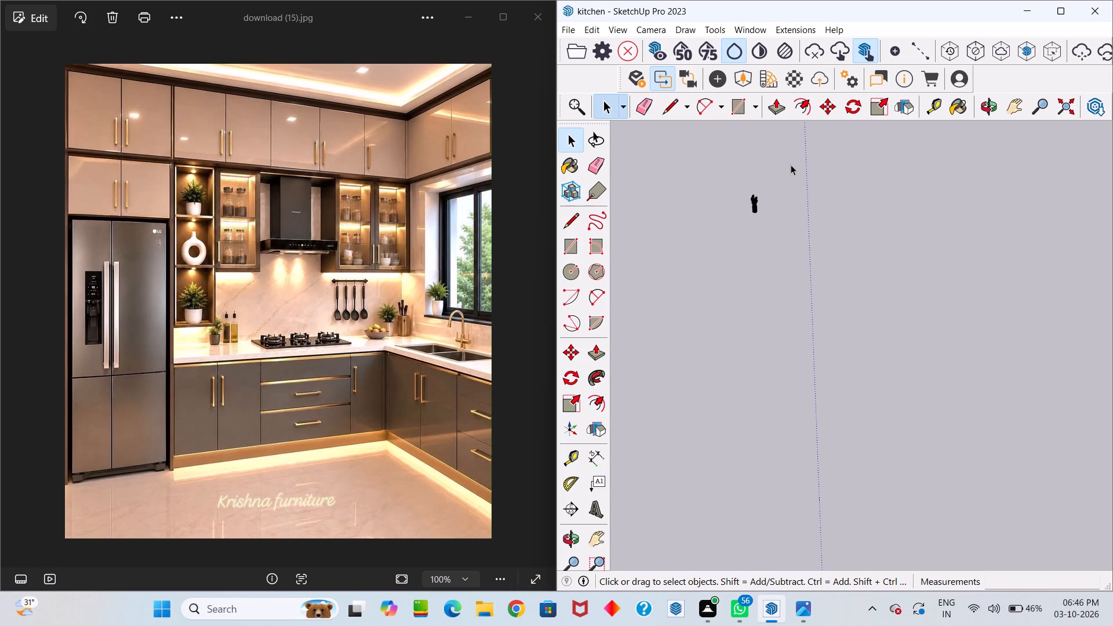
Move the scaled-down flower vase by its bottom corner about 34' onto the middle shelf of the open wooden unit, between the potted plants.
scroll(745, 184, up, 6)
scroll(774, 239, up, 6)
scroll(782, 178, up, 6)
middle_click(770, 192)
scroll(770, 192, up, 6)
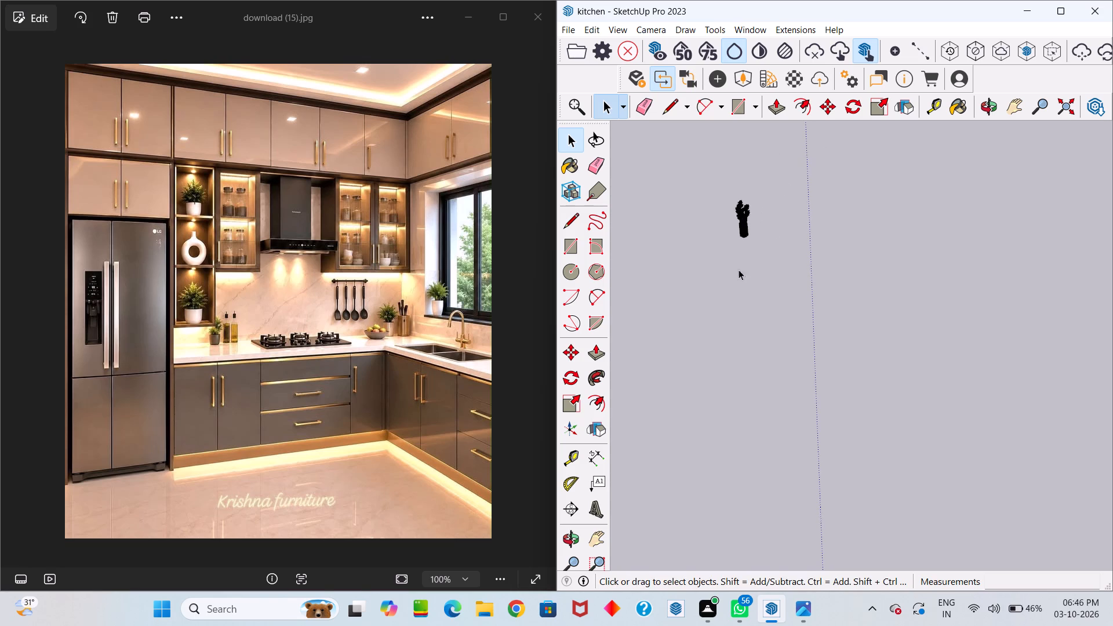
scroll(739, 270, up, 6)
click(743, 207)
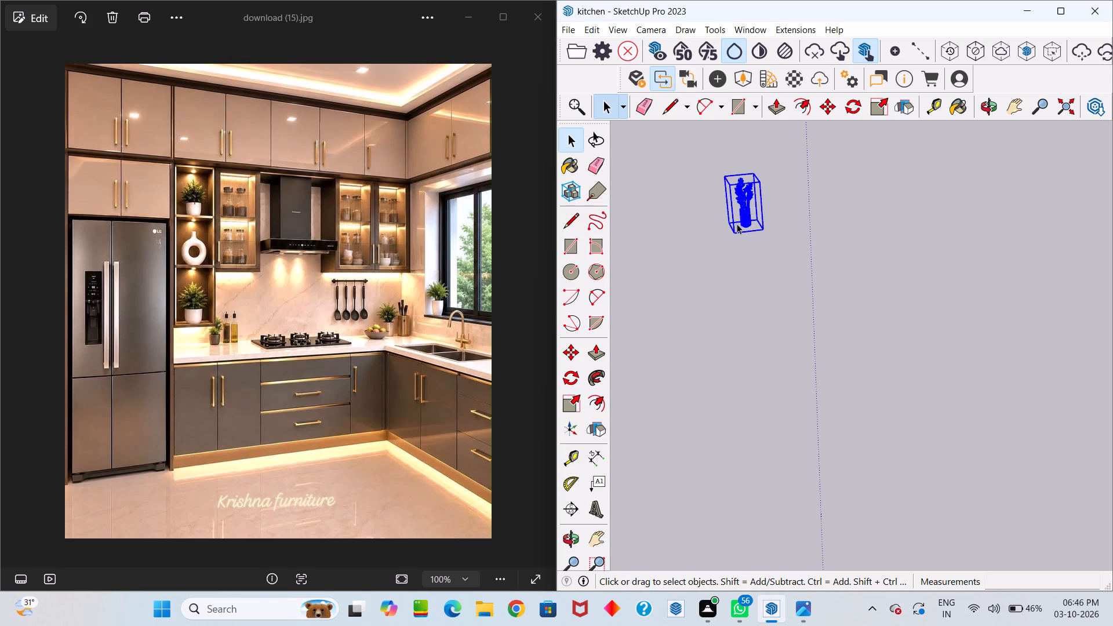
scroll(737, 224, down, 7)
scroll(747, 241, down, 20)
scroll(747, 241, down, 10)
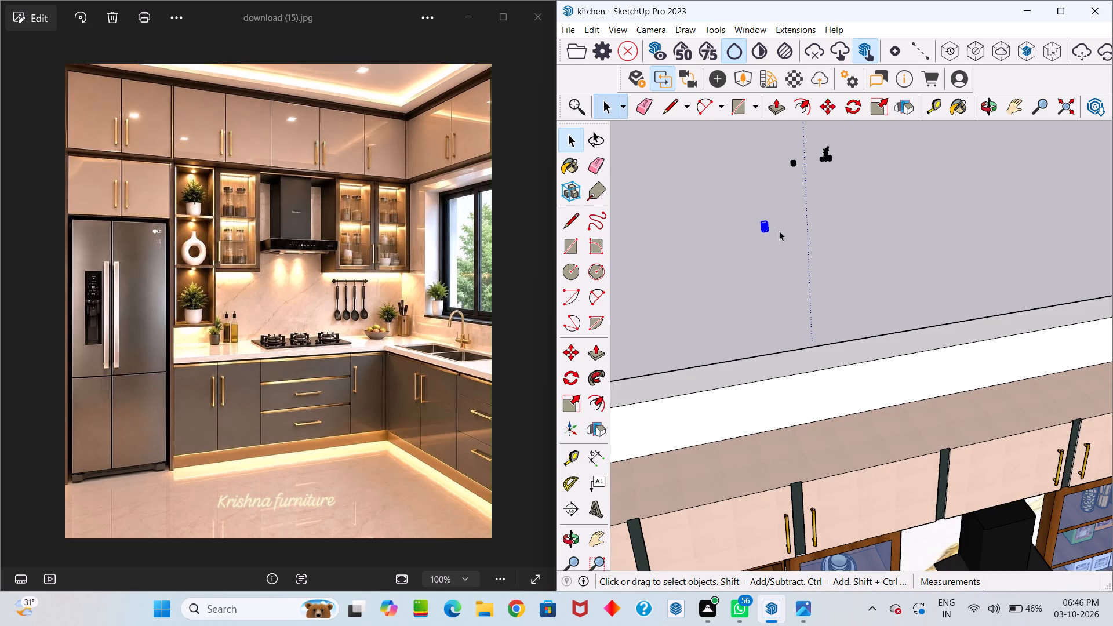
scroll(767, 235, up, 10)
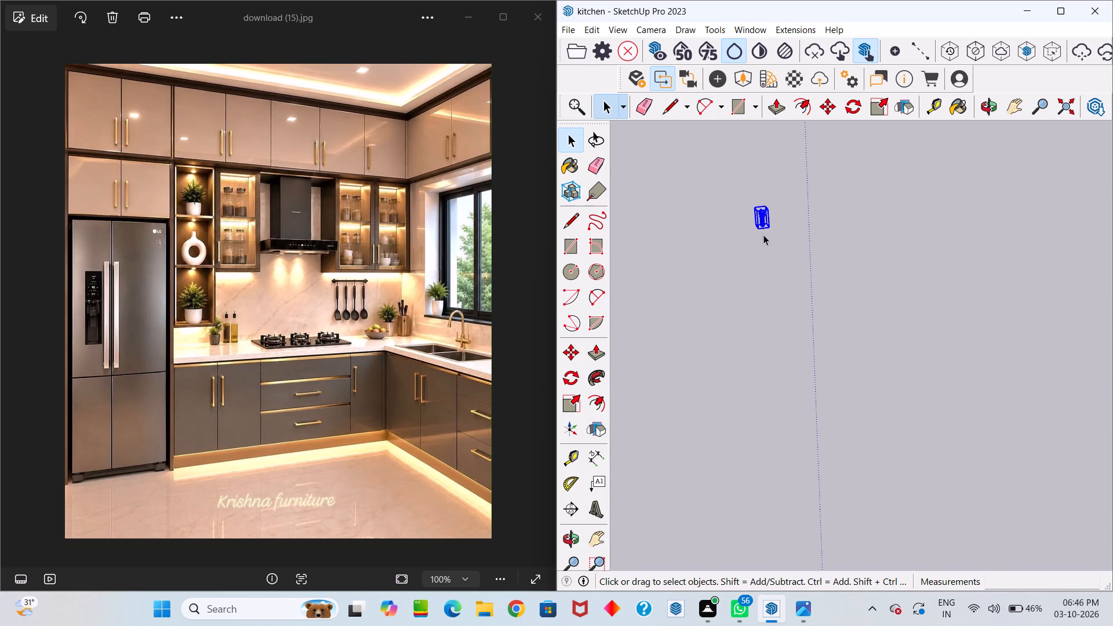
key(m)
scroll(769, 229, up, 5)
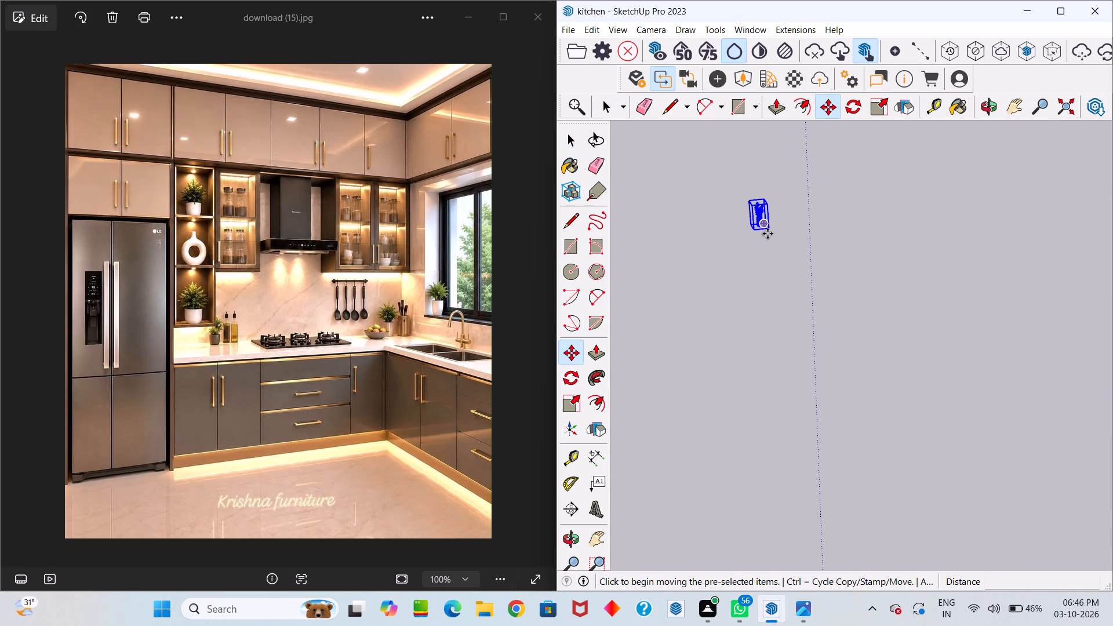
scroll(776, 238, up, 4)
click(769, 231)
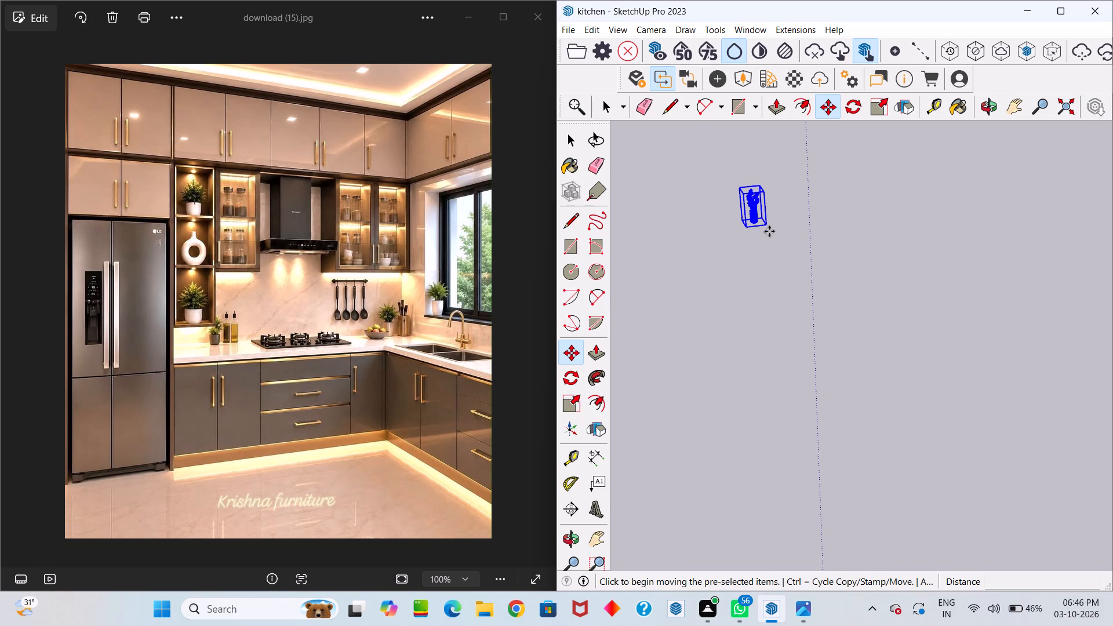
scroll(754, 267, down, 19)
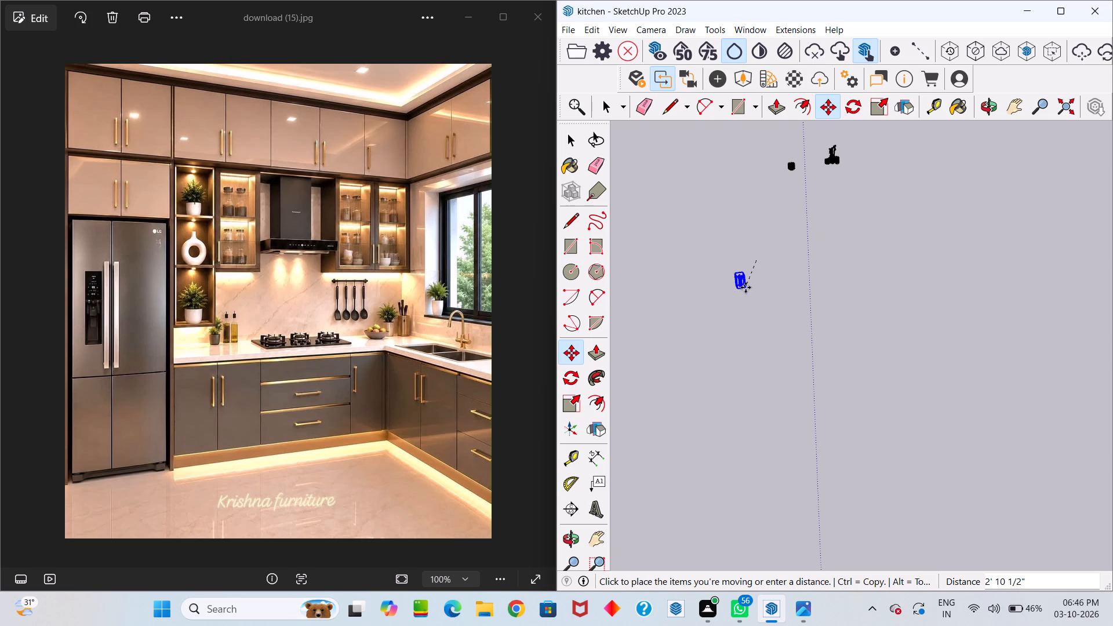
scroll(745, 287, down, 14)
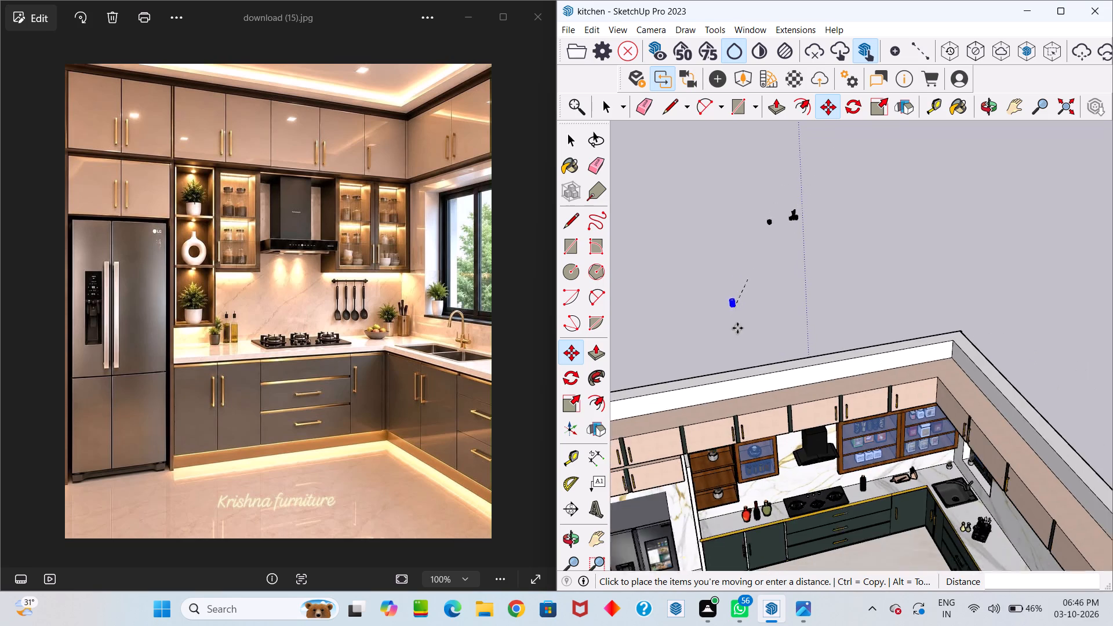
scroll(715, 469, up, 6)
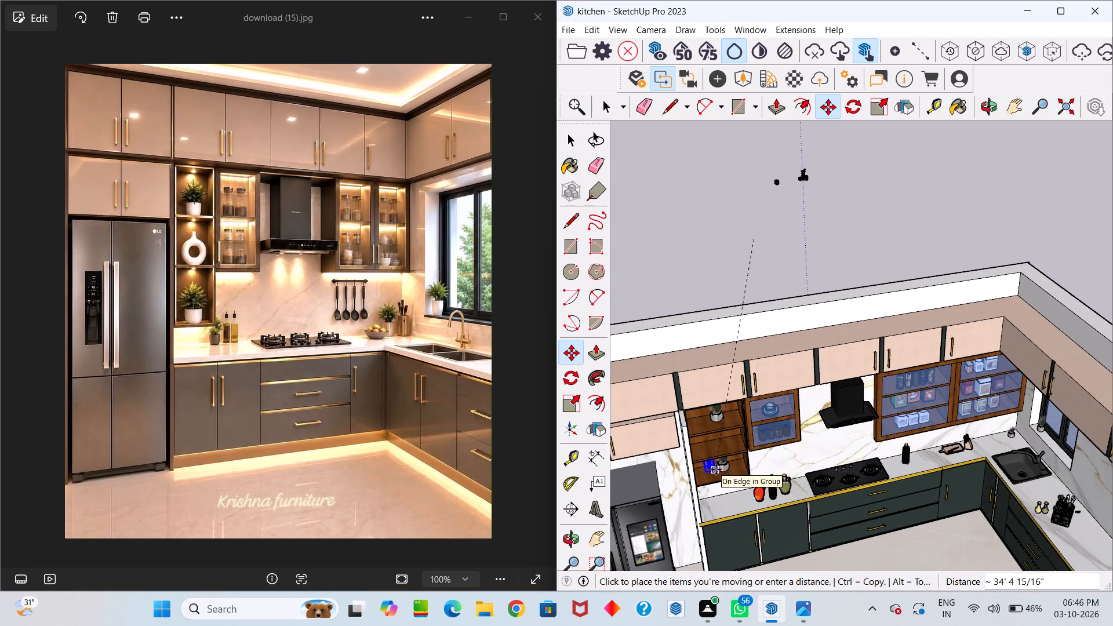
scroll(716, 469, up, 19)
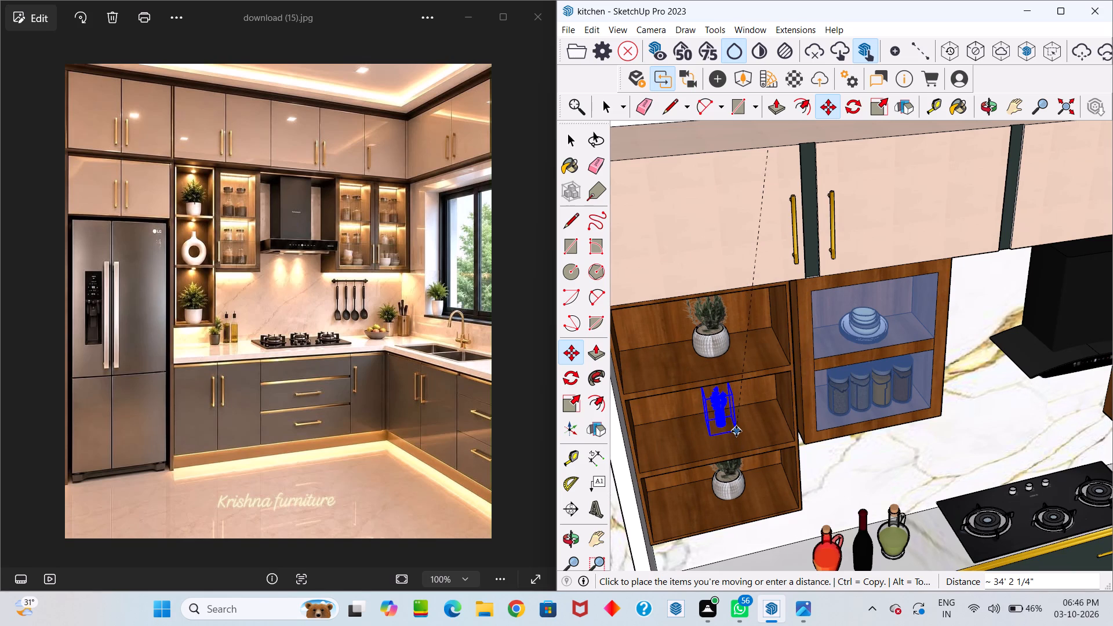
click(736, 431)
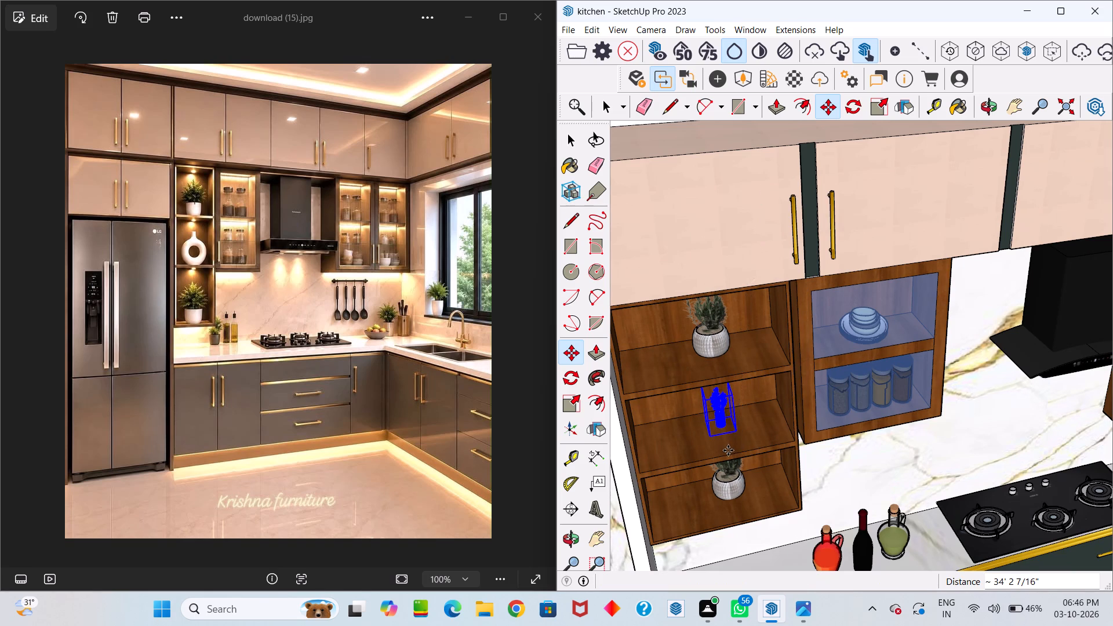
key(space)
Scale the flower vase up uniformly about its opposite corner until it fills most of the middle shelf's height.
middle_drag(735, 440, 736, 310)
scroll(735, 370, up, 2)
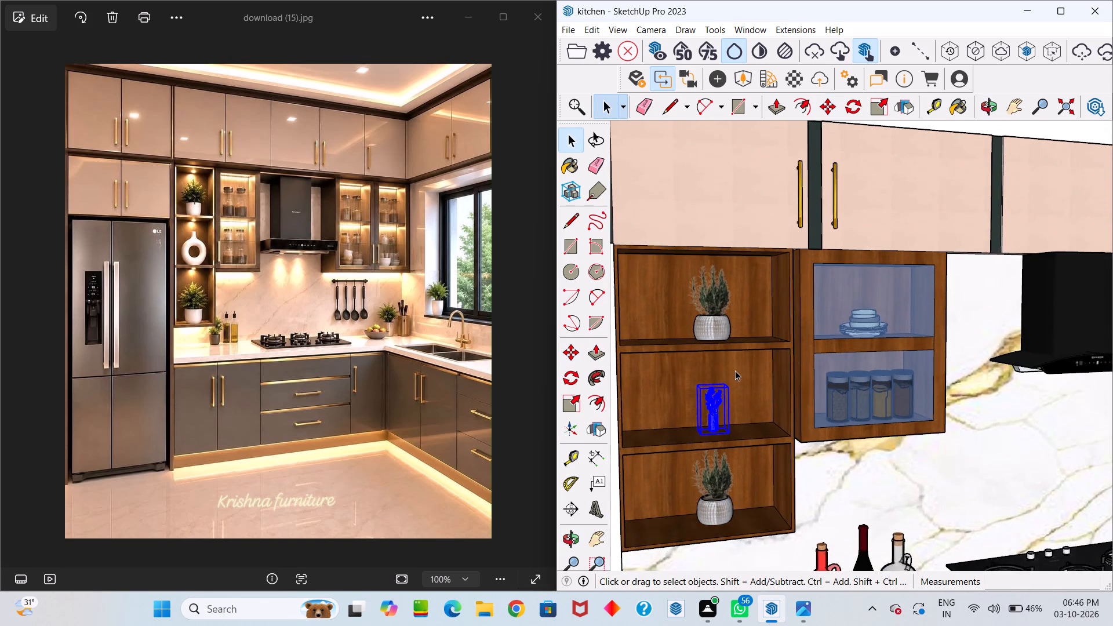
scroll(735, 370, up, 4)
click(759, 413)
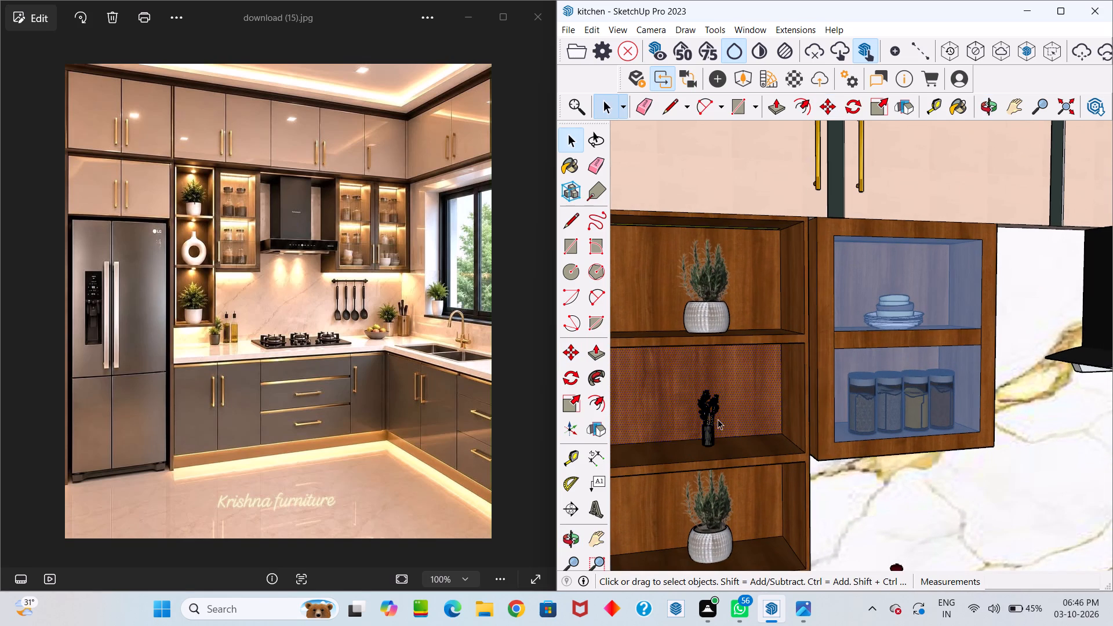
click(712, 423)
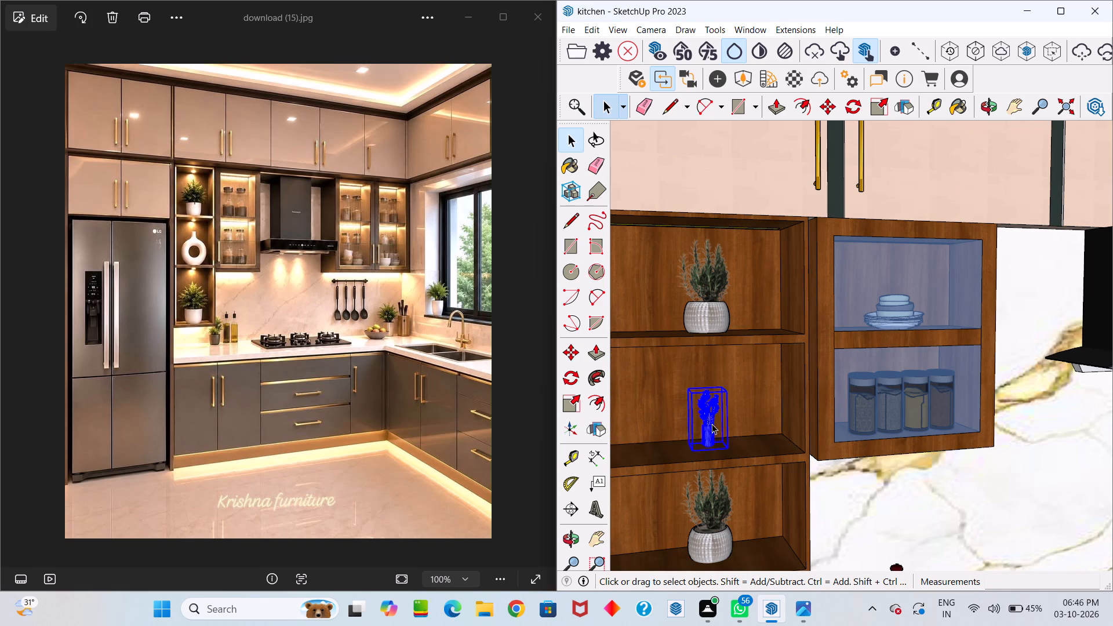
key(s)
scroll(693, 428, up, 4)
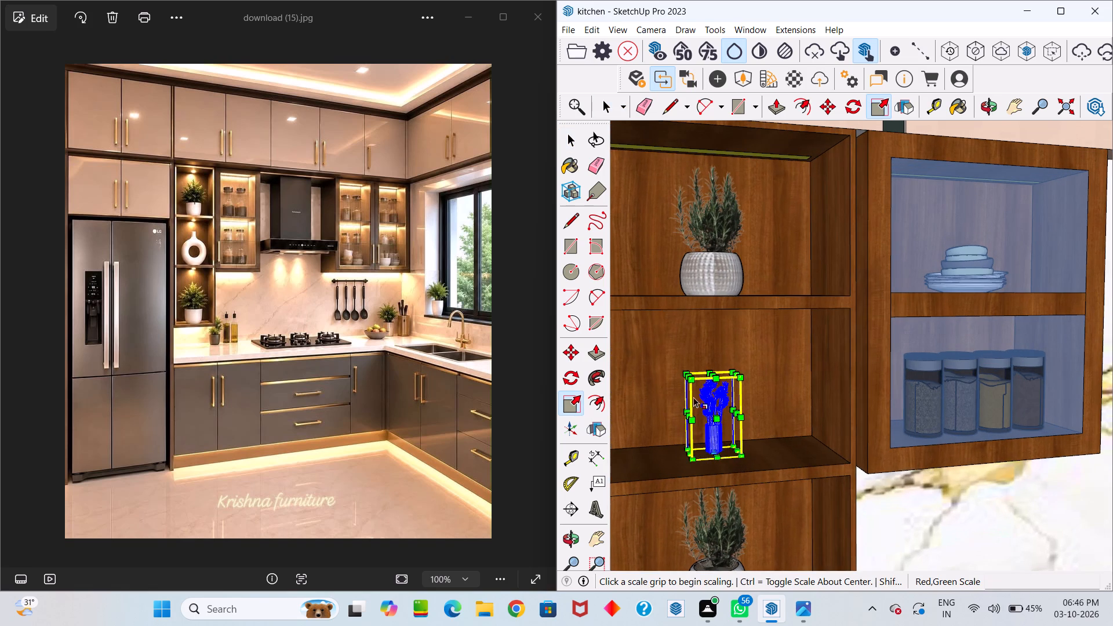
click(688, 379)
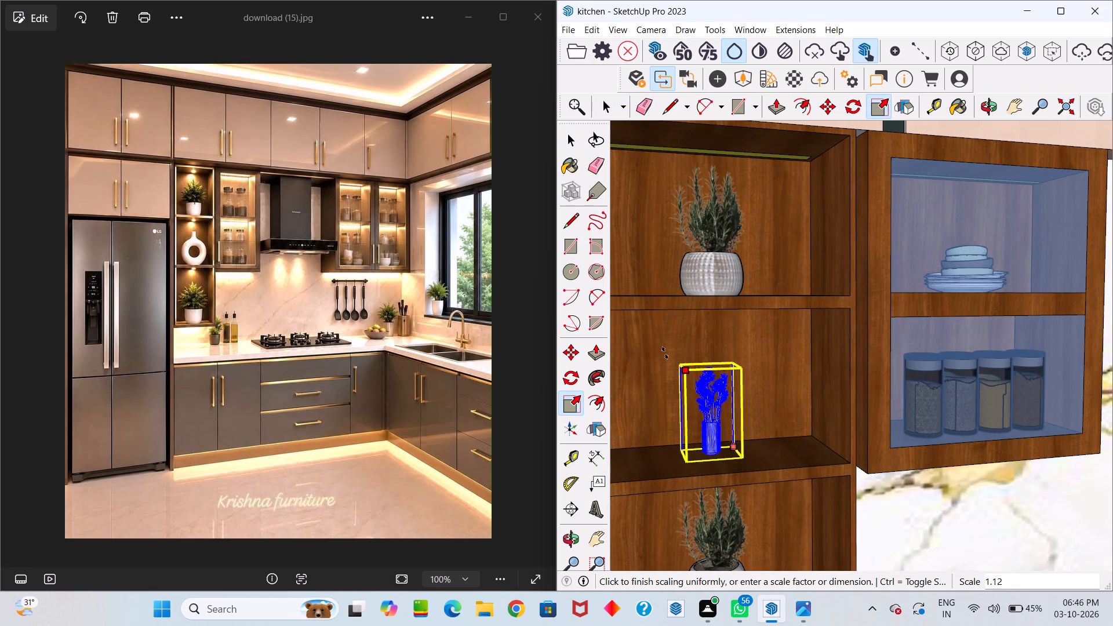
click(653, 346)
key(space)
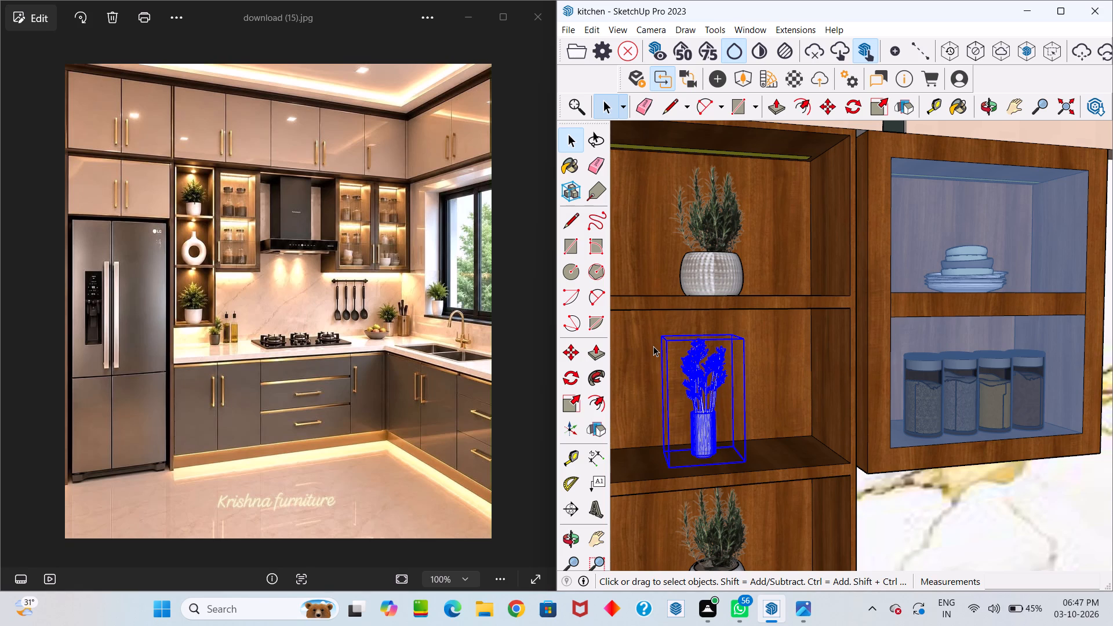
scroll(689, 311, down, 4)
click(786, 366)
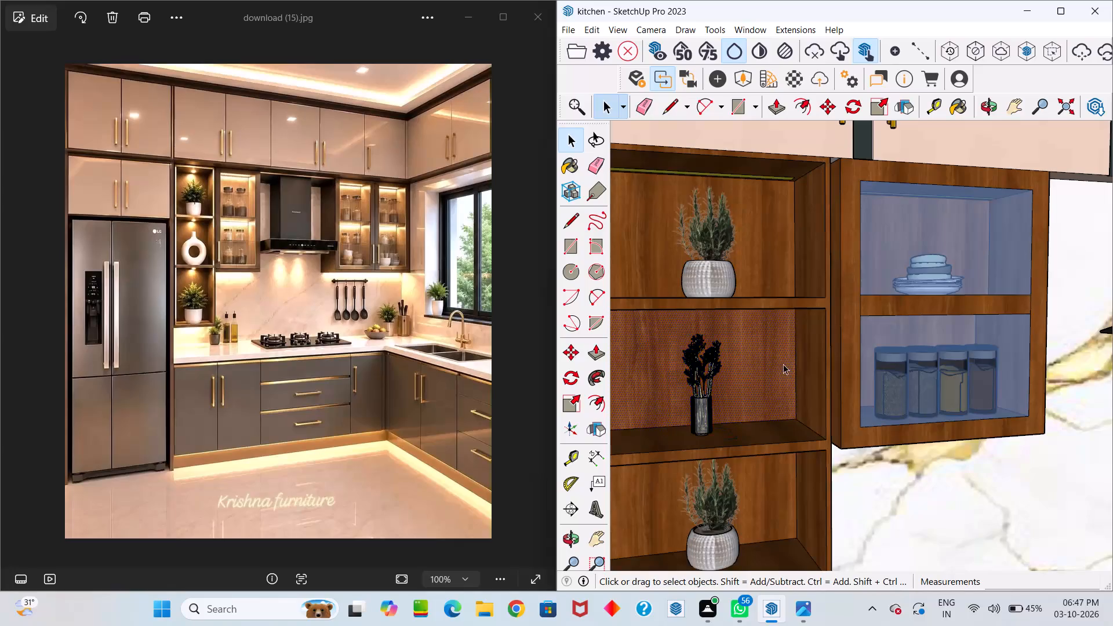
Widen the flower vase on the middle shelf by scaling it about 1.57 along red and 2.00 along green.
middle_drag(777, 364, 681, 455)
scroll(705, 435, up, 4)
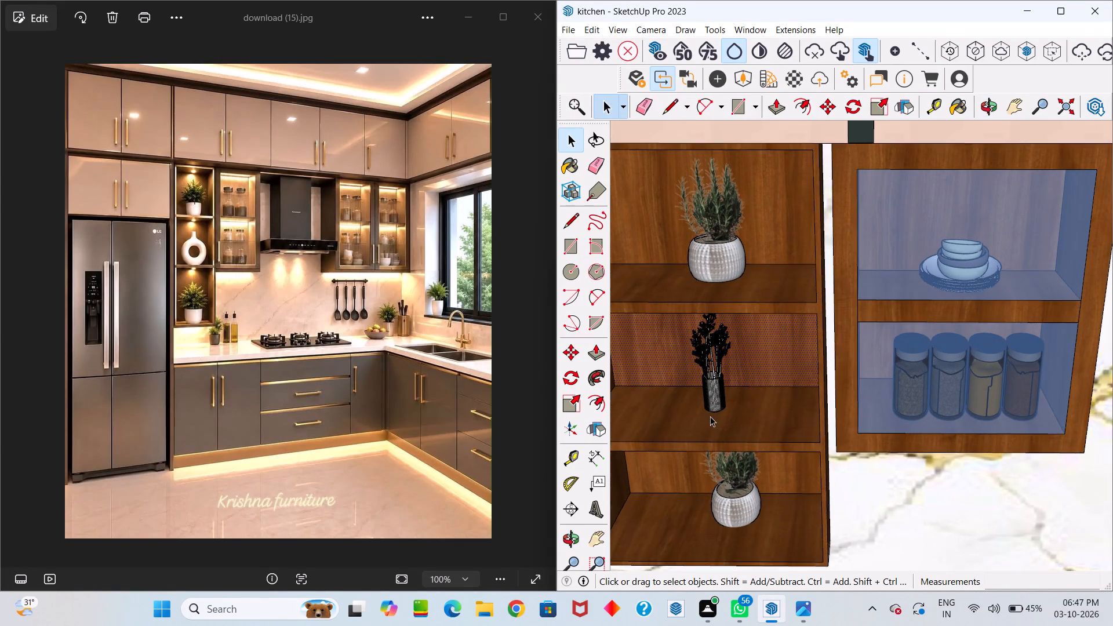
click(710, 404)
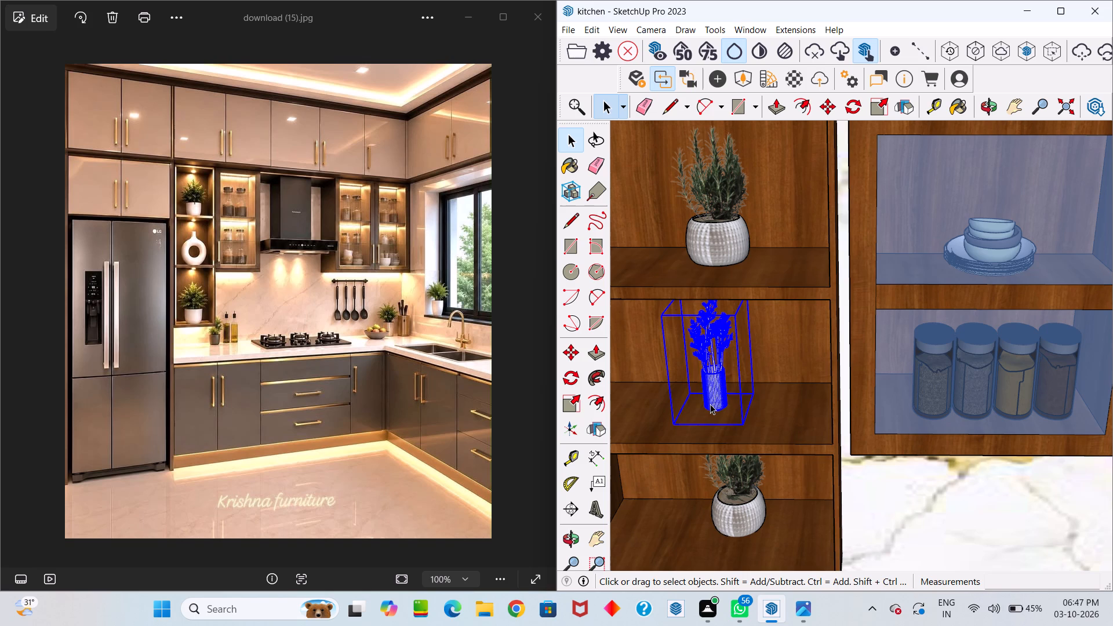
key(s)
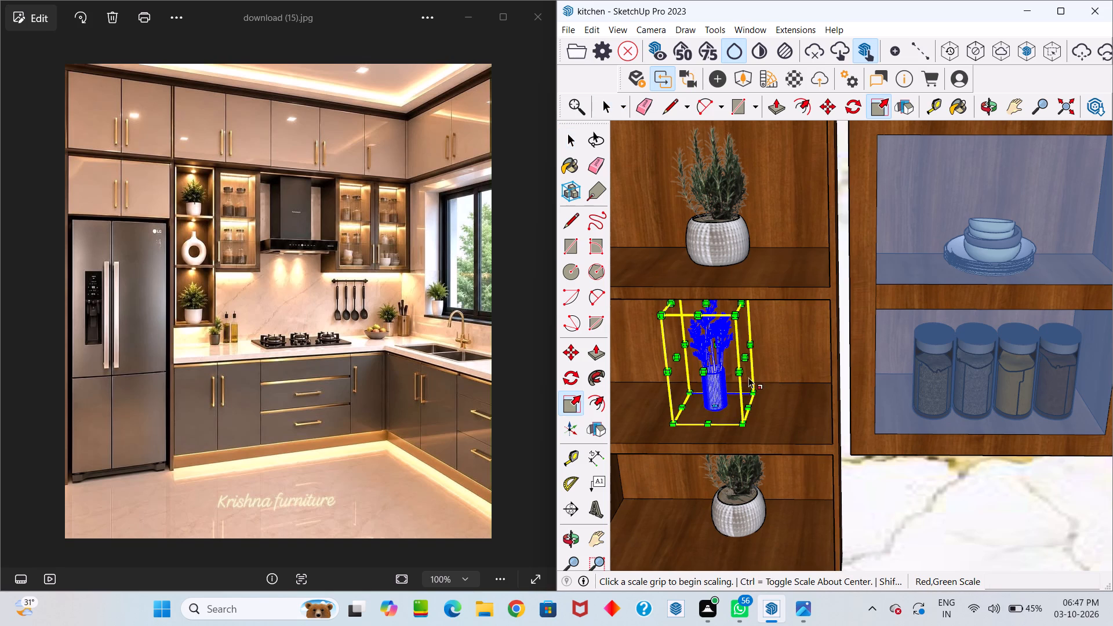
click(739, 372)
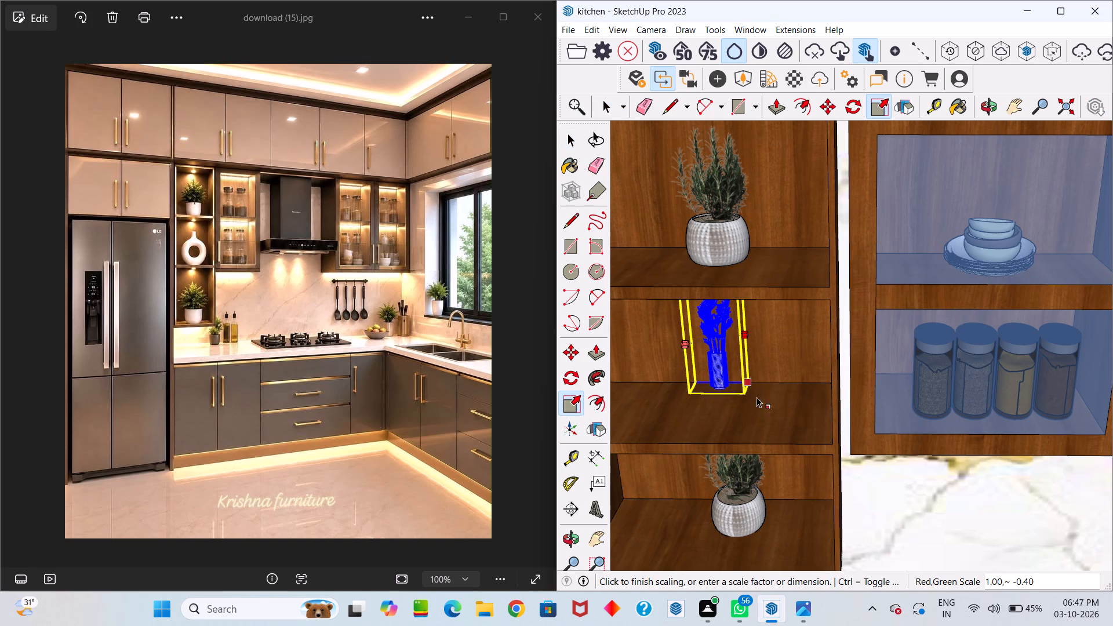
click(770, 407)
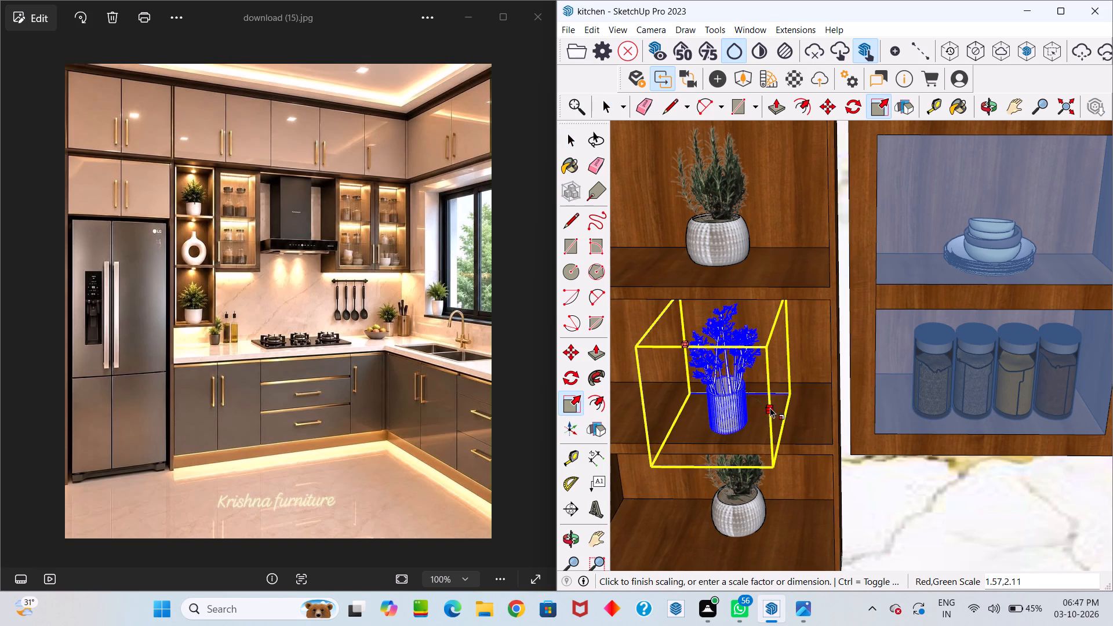
key(space)
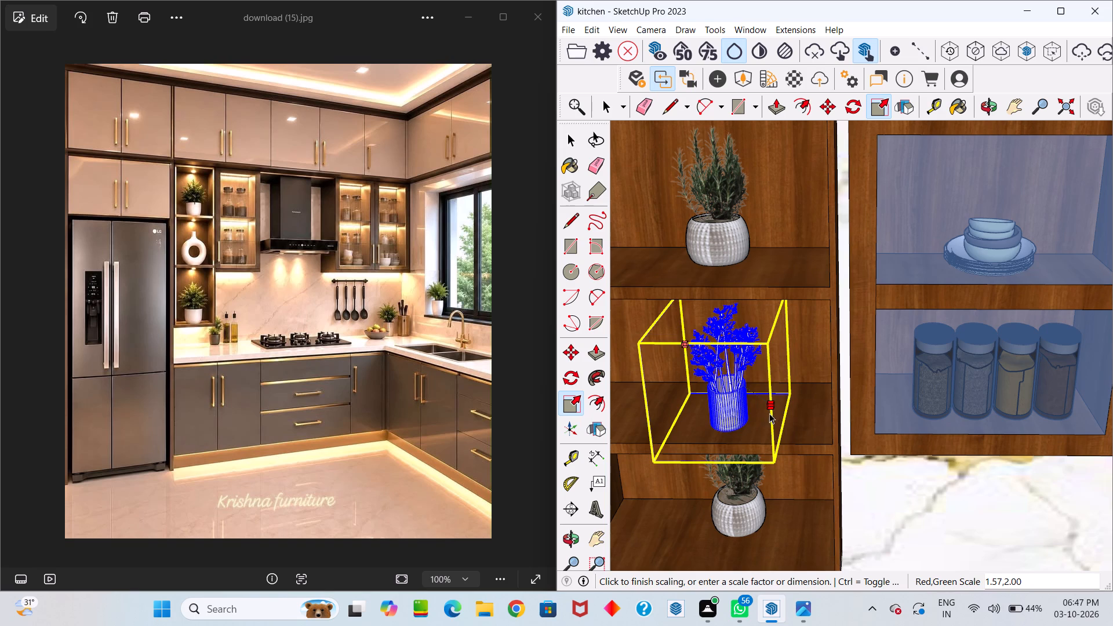
click(815, 413)
Check the widened flower vase together with the potted plants on the open shelves from the front.
scroll(812, 414, down, 6)
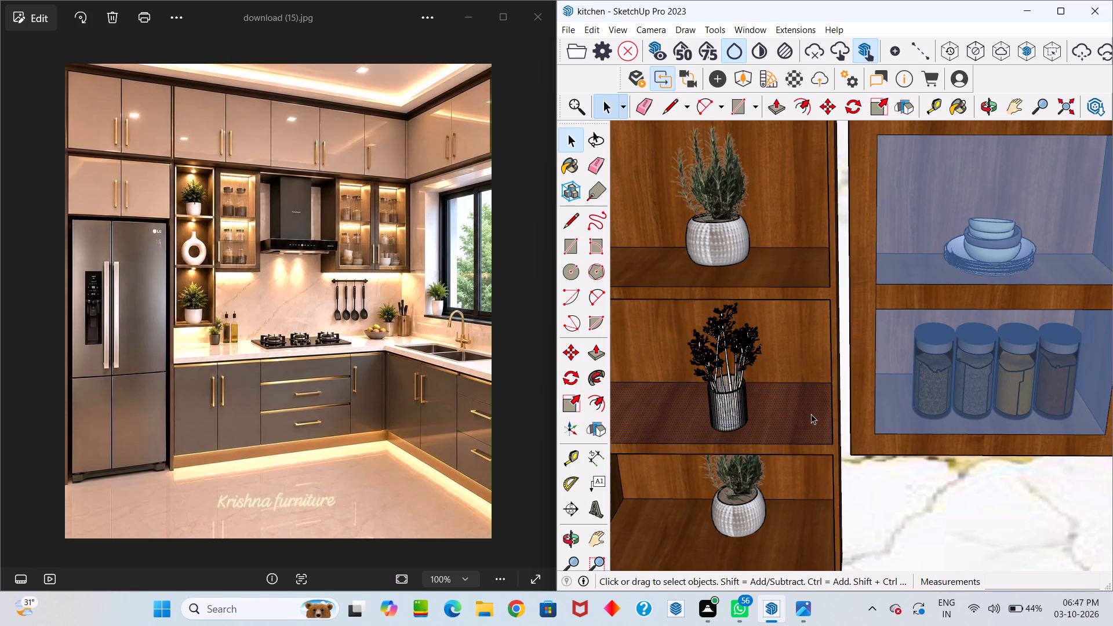
scroll(811, 414, down, 10)
middle_drag(802, 394, 817, 333)
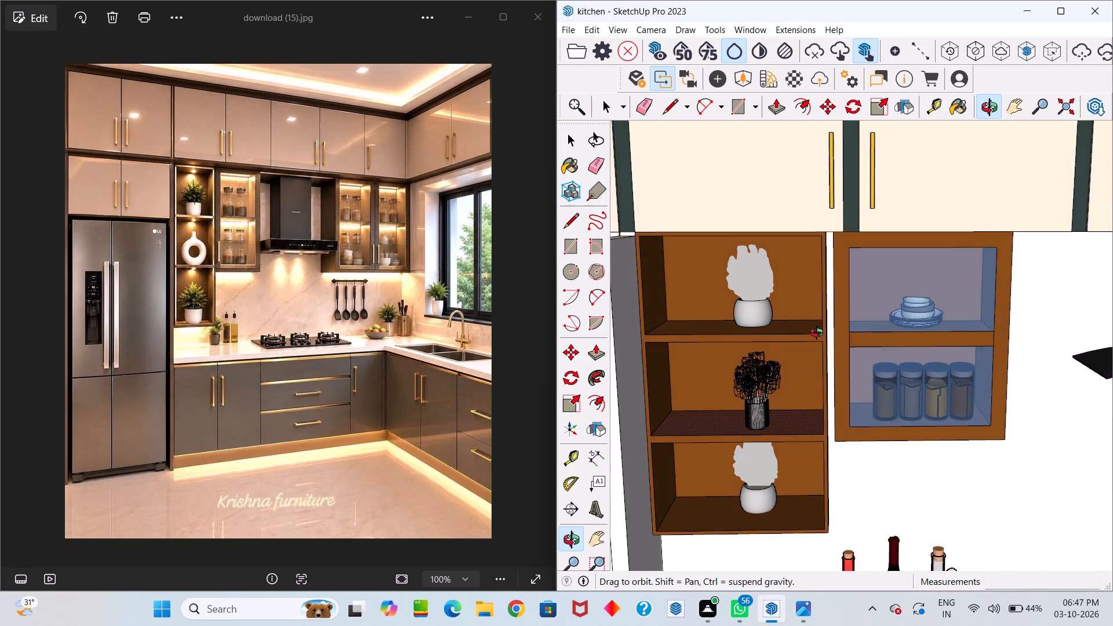
middle_drag(817, 333, 832, 329)
scroll(796, 326, down, 5)
click(721, 229)
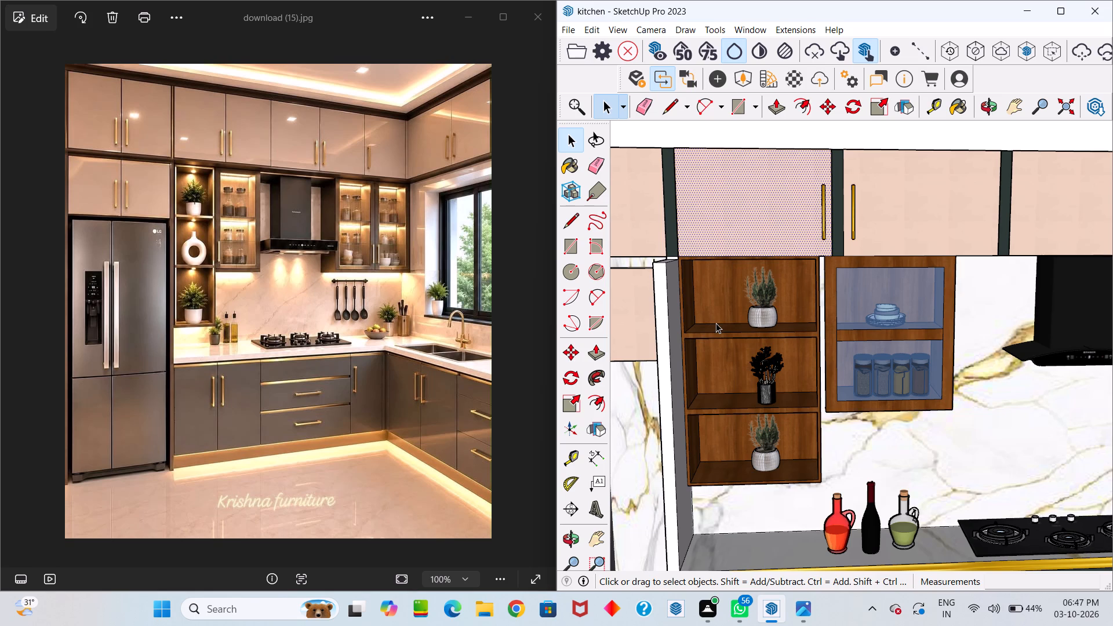
Draw a rectangle of about 3' 4" by 1' 11" across the front of the open wooden shelf unit, corner to corner.
key(r)
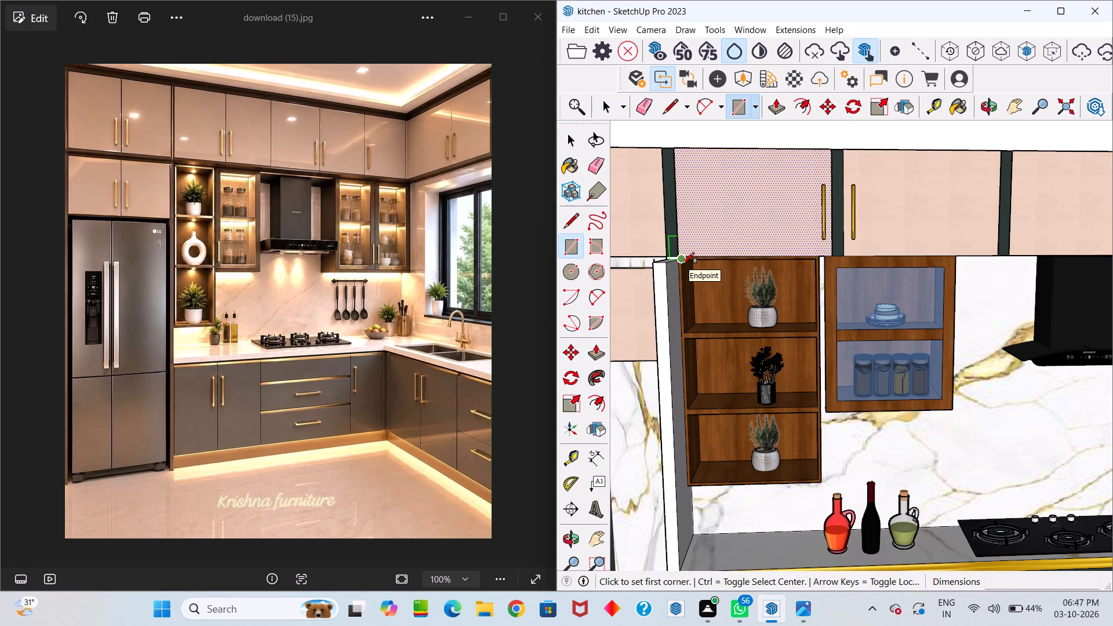
click(683, 264)
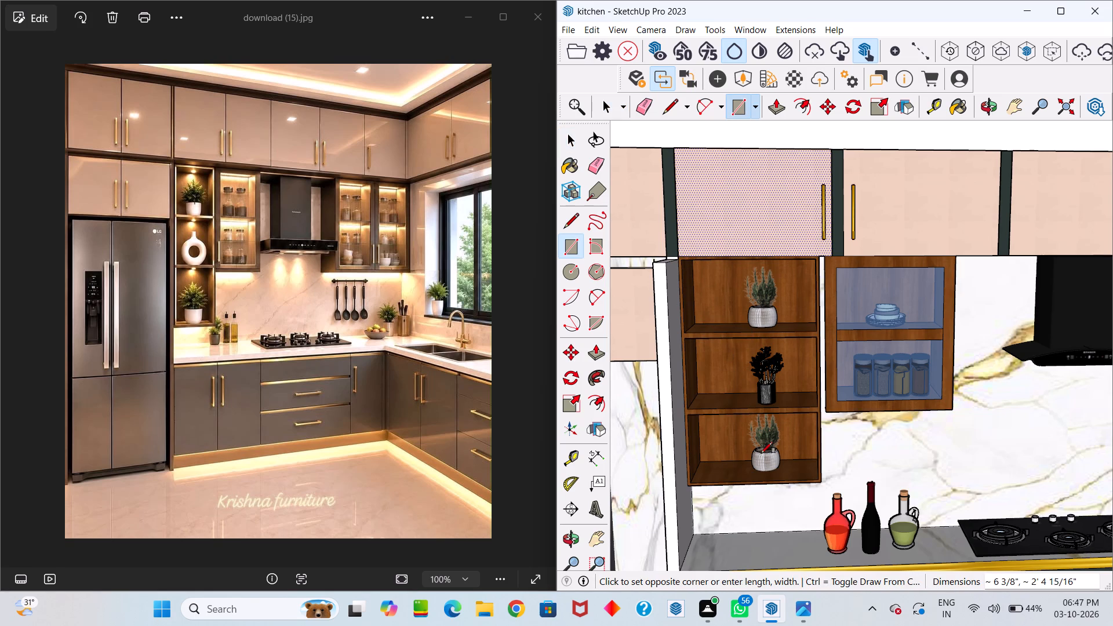
click(820, 481)
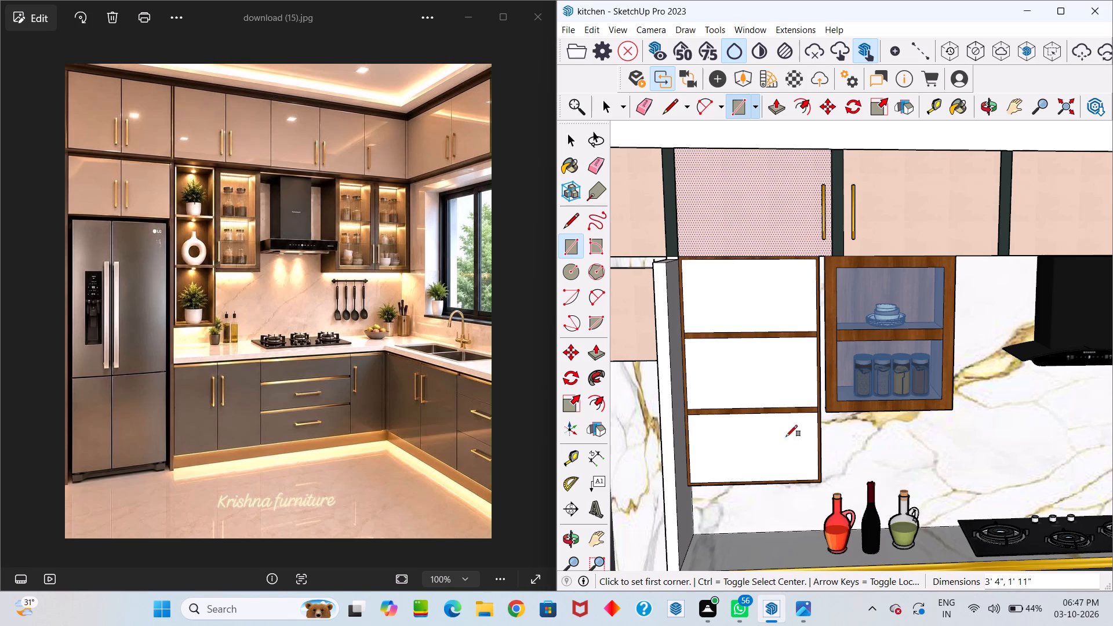
key(space)
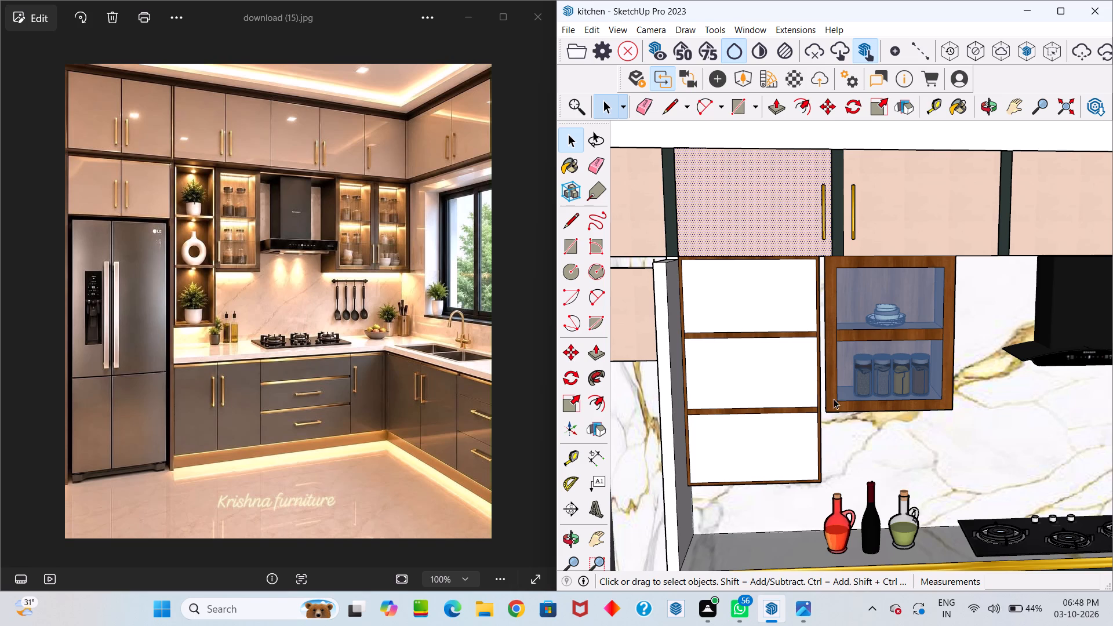
Paint the three new front faces of the wooden shelf unit with Translucent Glass Blue.
scroll(843, 397, up, 5)
scroll(826, 331, down, 19)
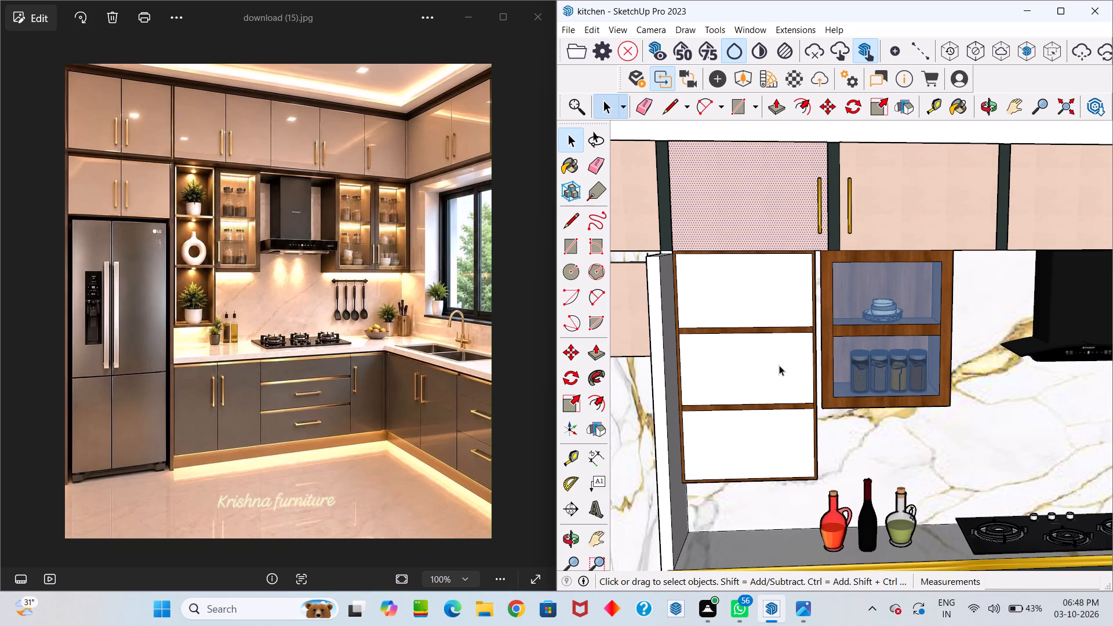
scroll(778, 364, down, 11)
scroll(736, 332, down, 5)
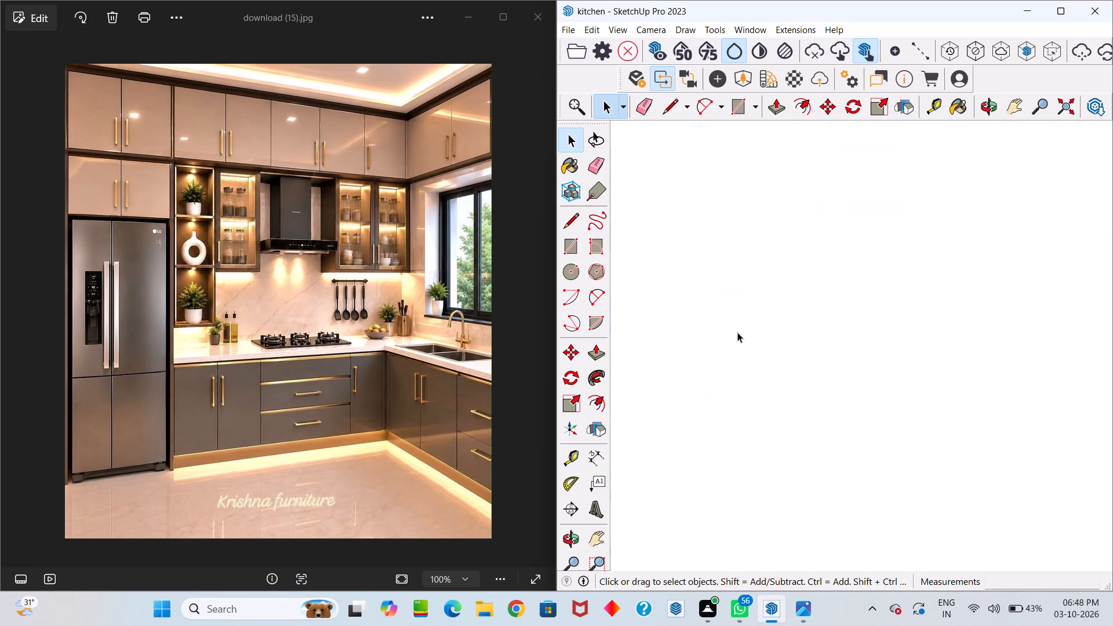
scroll(738, 332, up, 7)
scroll(738, 332, up, 16)
scroll(739, 332, up, 7)
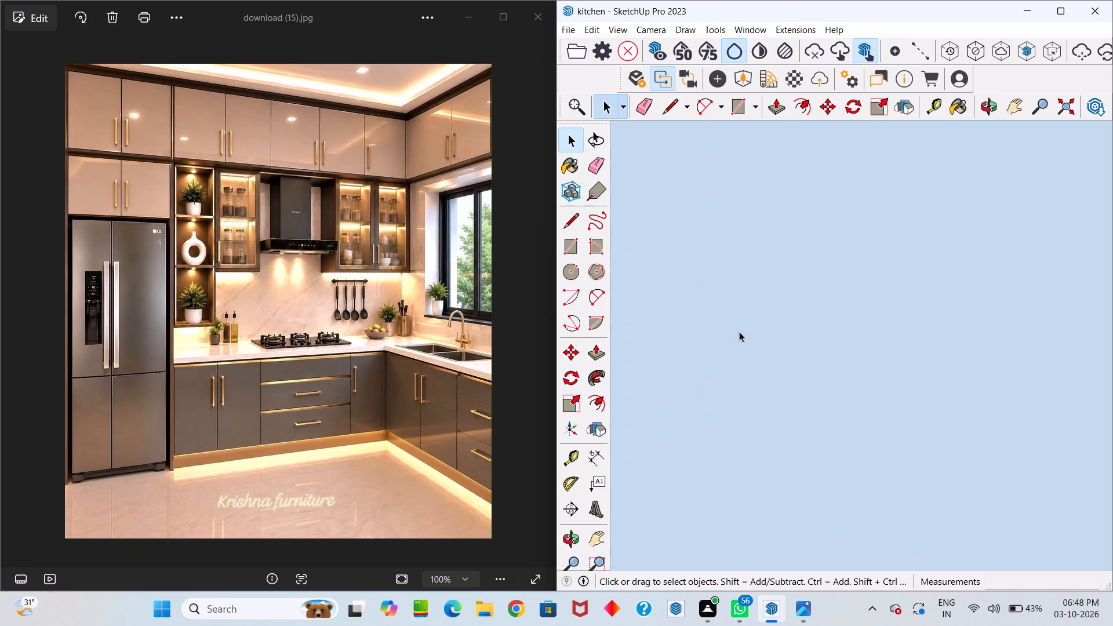
scroll(739, 332, up, 19)
scroll(739, 332, up, 19)
scroll(739, 332, up, 20)
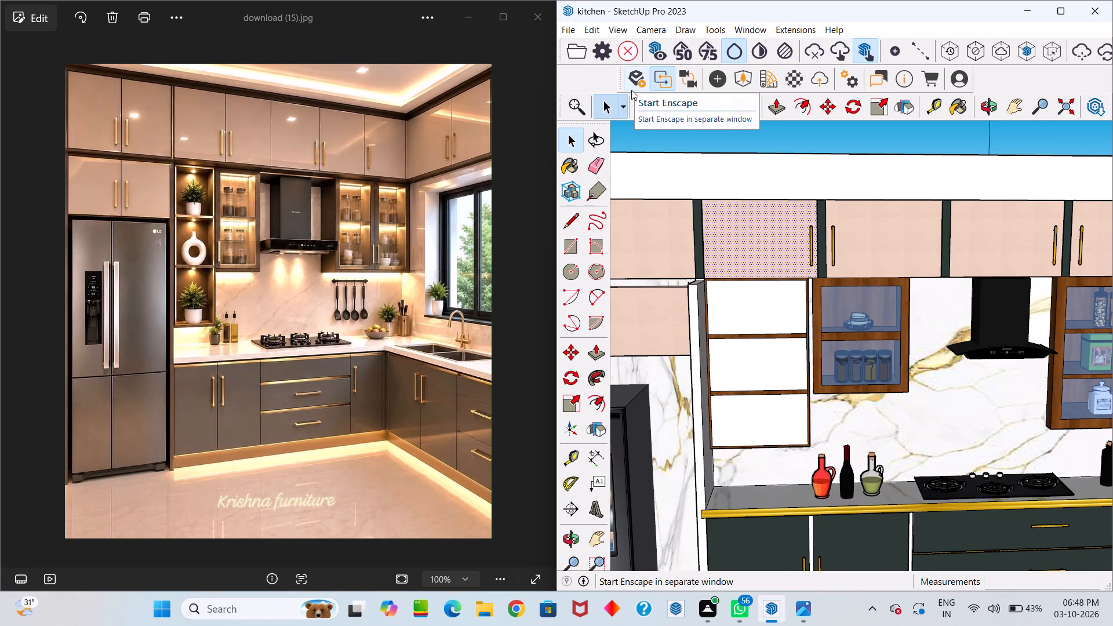
click(572, 169)
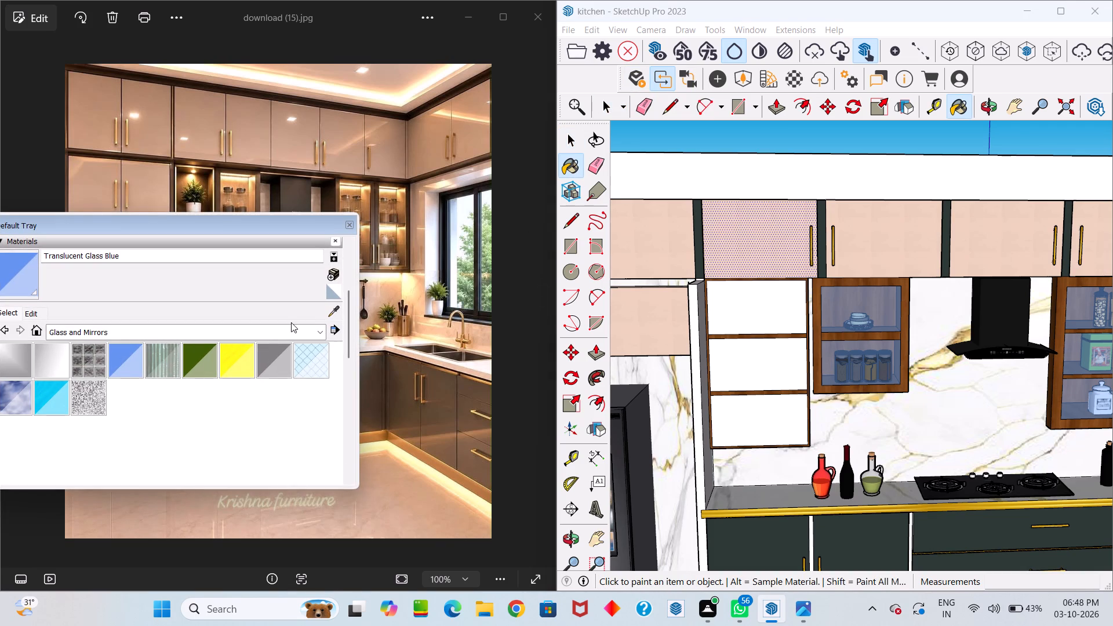
click(7, 275)
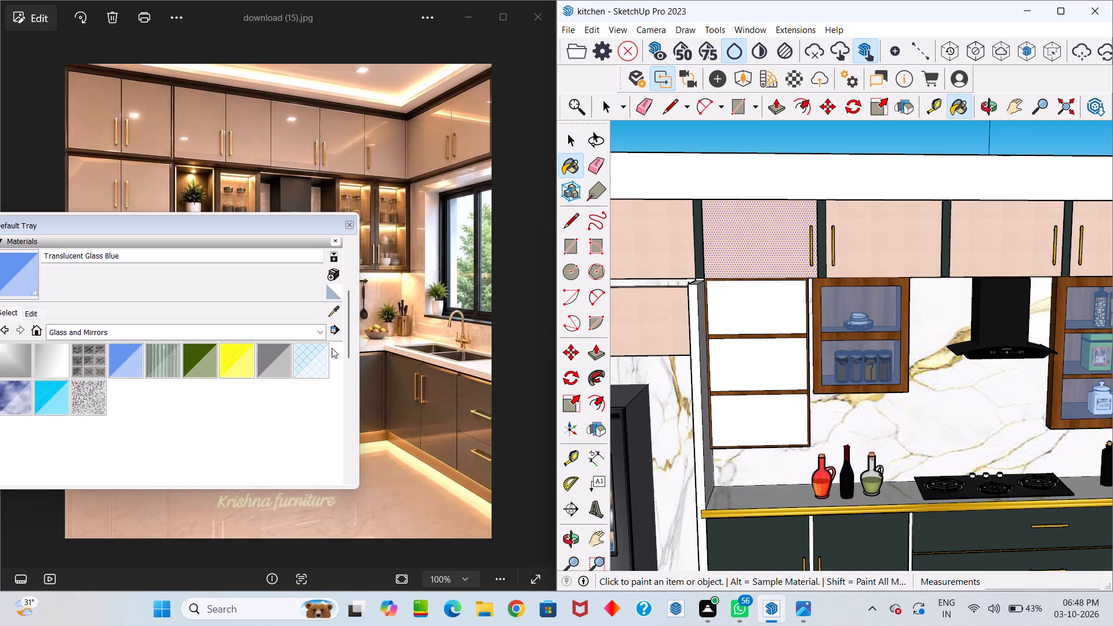
click(757, 317)
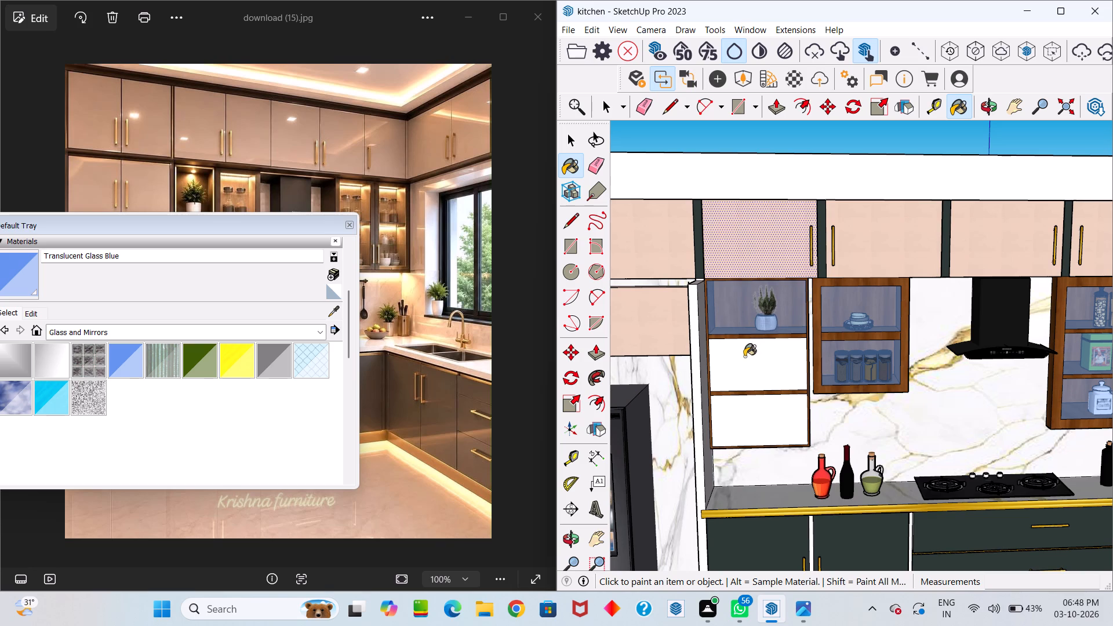
click(745, 368)
click(758, 424)
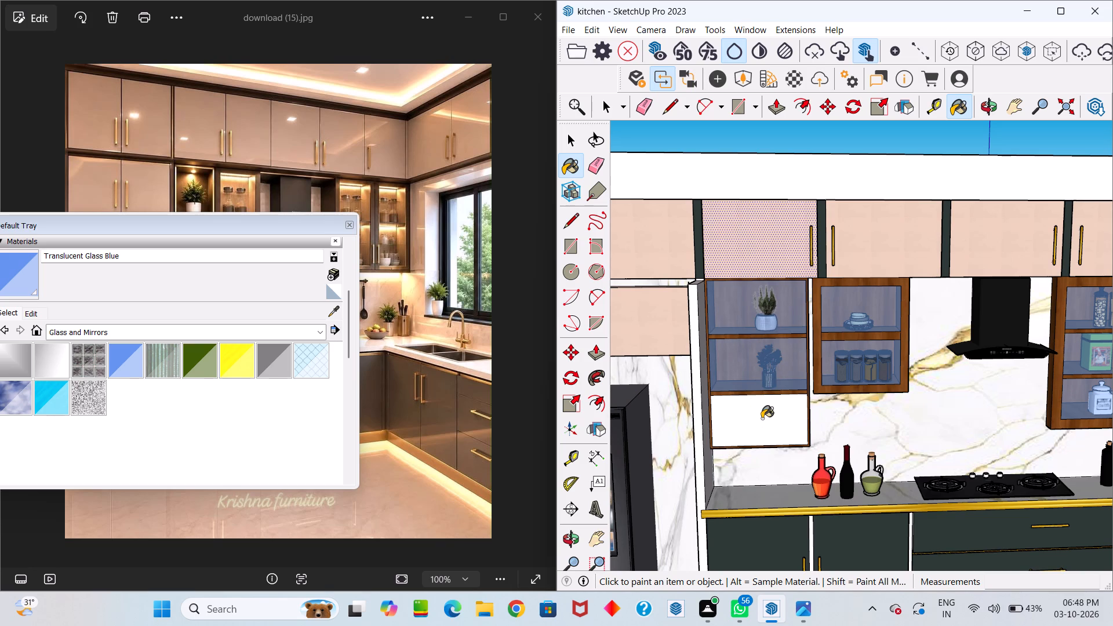
scroll(805, 179, down, 4)
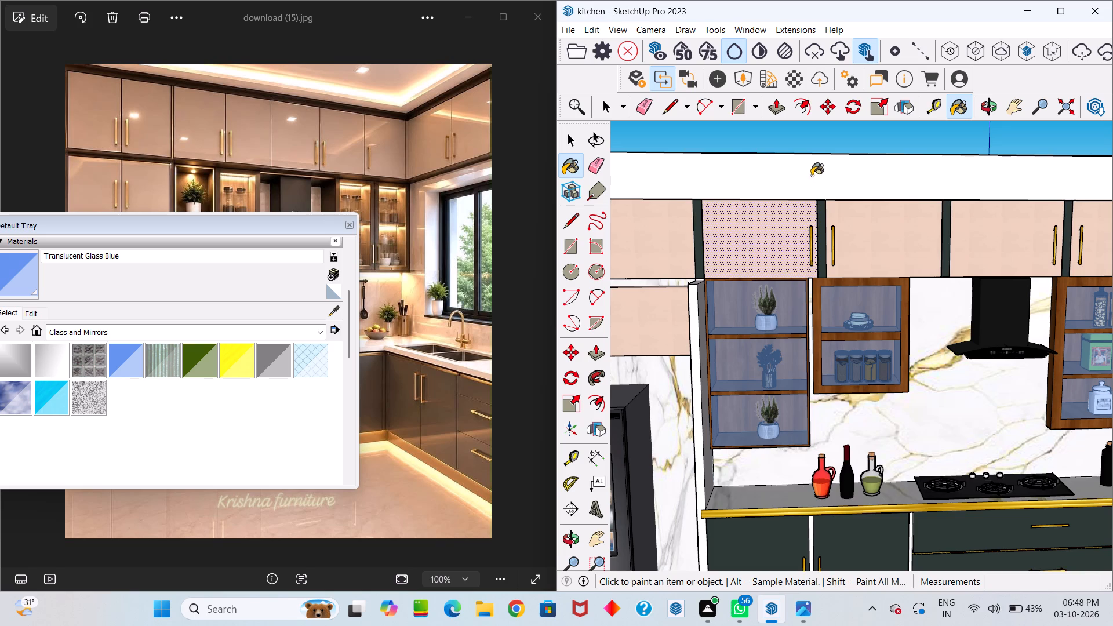
scroll(819, 176, down, 3)
key(space)
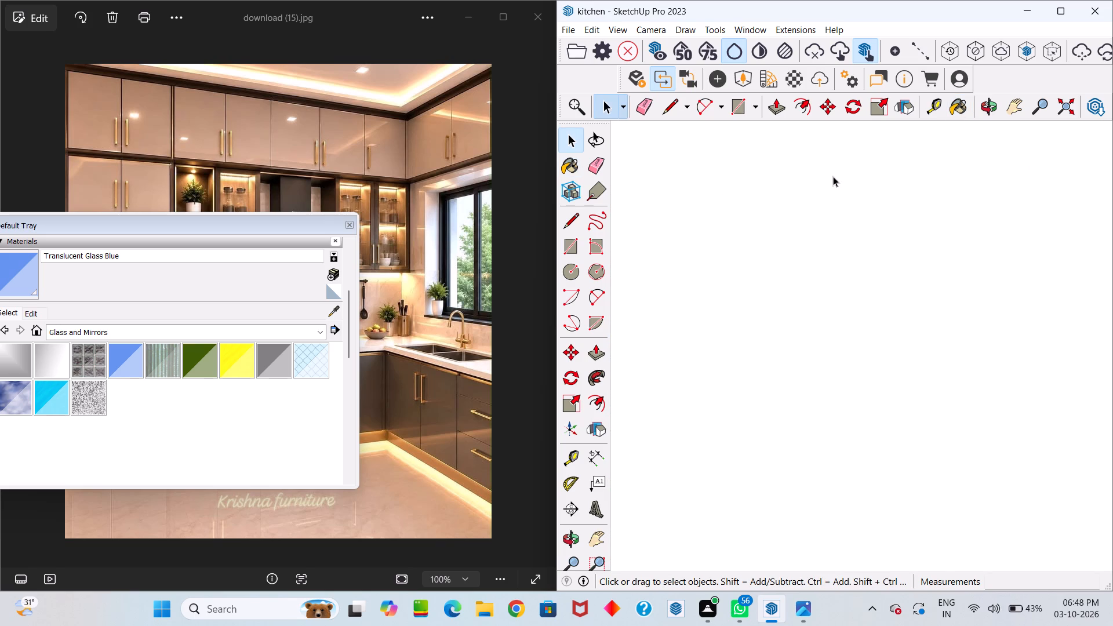
Examine the whole kitchen model from above and from several angles, including the glazed shelf unit, counters and floor.
scroll(827, 179, up, 11)
scroll(860, 215, up, 6)
scroll(860, 215, up, 20)
scroll(860, 215, up, 16)
scroll(860, 215, up, 20)
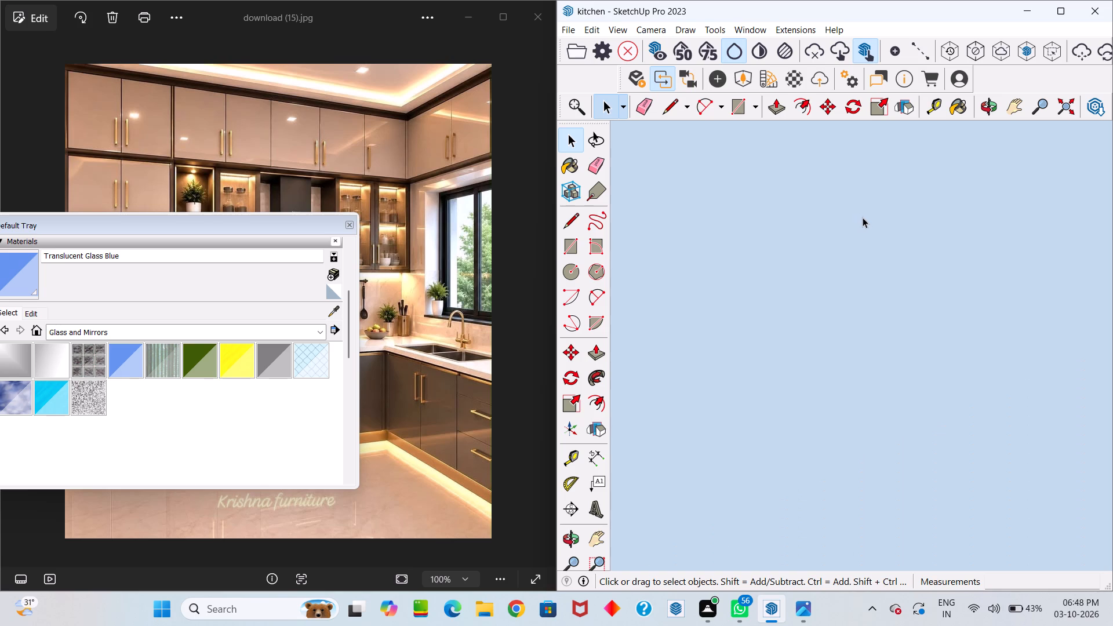
scroll(868, 222, up, 15)
scroll(874, 219, down, 15)
scroll(875, 236, down, 17)
scroll(891, 235, down, 16)
scroll(896, 309, down, 5)
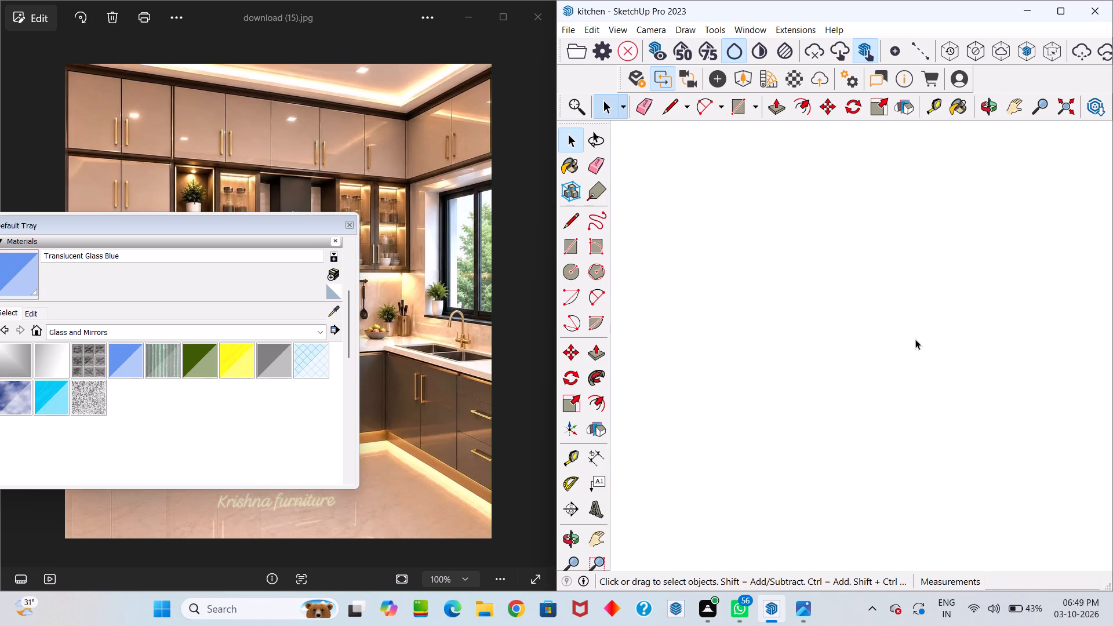
scroll(915, 339, down, 3)
scroll(920, 311, down, 20)
scroll(920, 311, down, 20)
scroll(920, 311, down, 2)
scroll(937, 337, down, 20)
scroll(937, 337, down, 20)
scroll(937, 337, down, 10)
scroll(894, 314, down, 17)
scroll(962, 165, down, 20)
scroll(962, 165, down, 8)
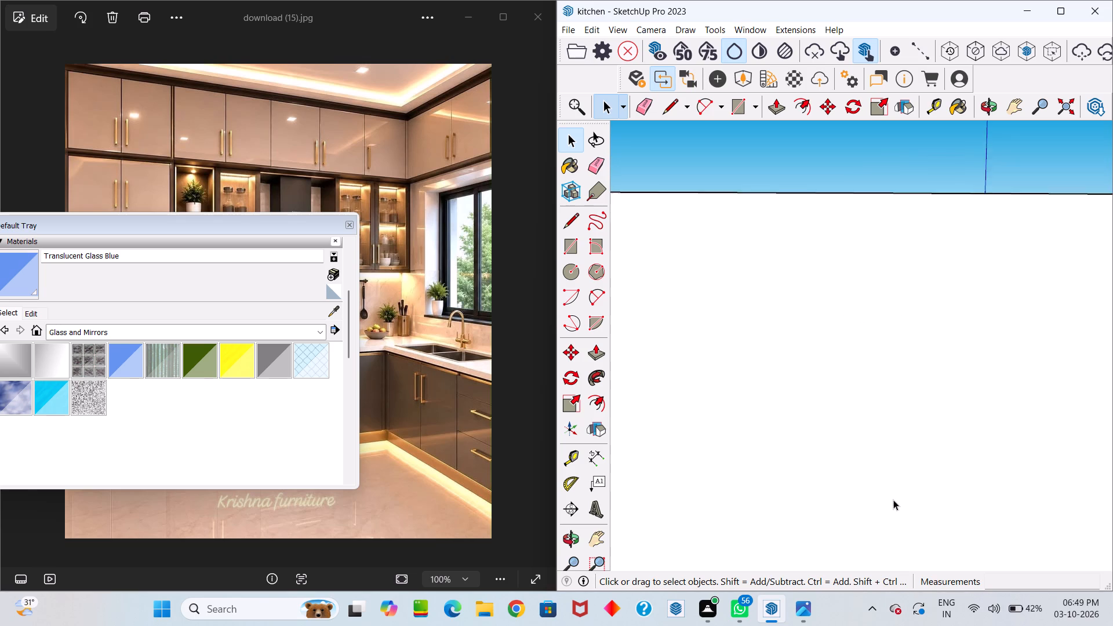
scroll(893, 500, down, 6)
scroll(892, 418, down, 5)
middle_drag(889, 334, 911, 470)
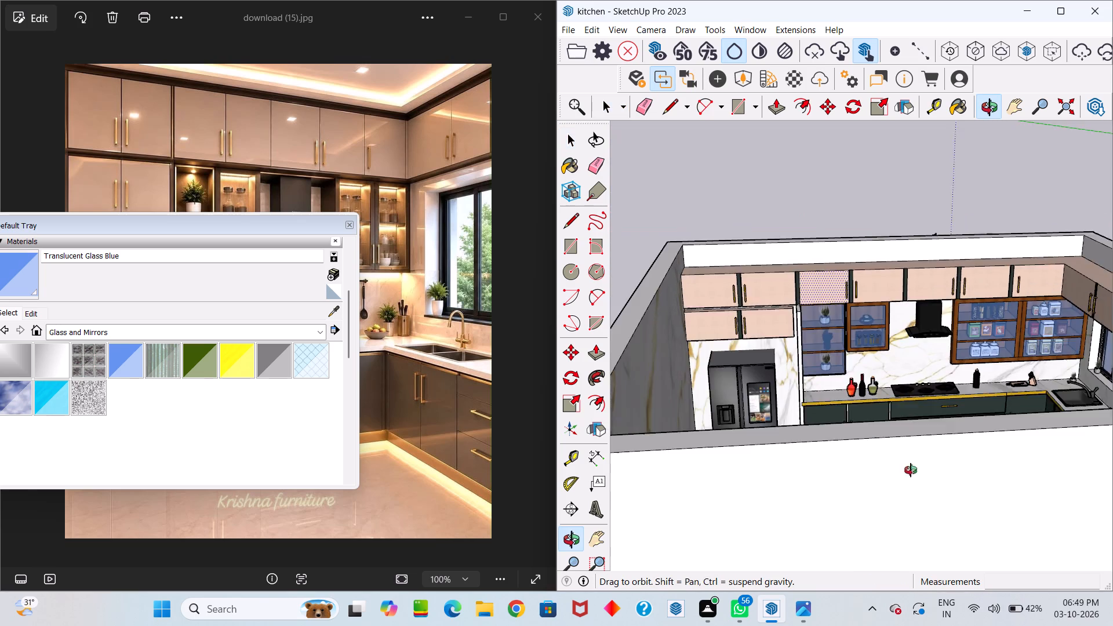
middle_drag(911, 470, 925, 485)
scroll(995, 413, up, 10)
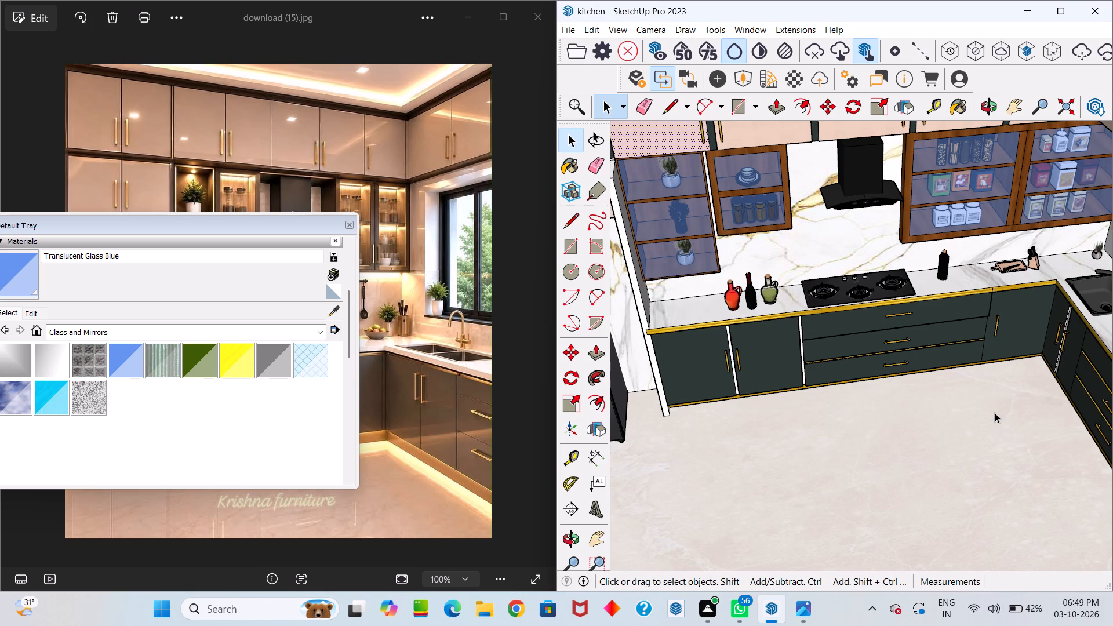
scroll(995, 413, down, 5)
scroll(941, 420, down, 3)
middle_drag(932, 422, 882, 377)
drag(923, 422, 882, 377)
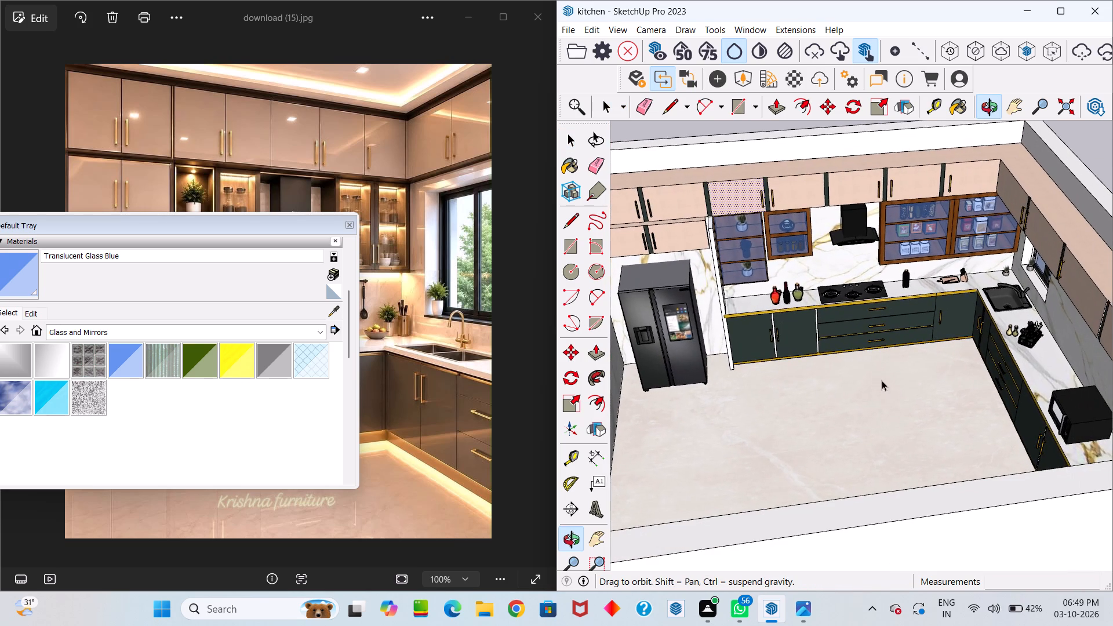
middle_drag(888, 379, 1054, 417)
scroll(1056, 413, up, 6)
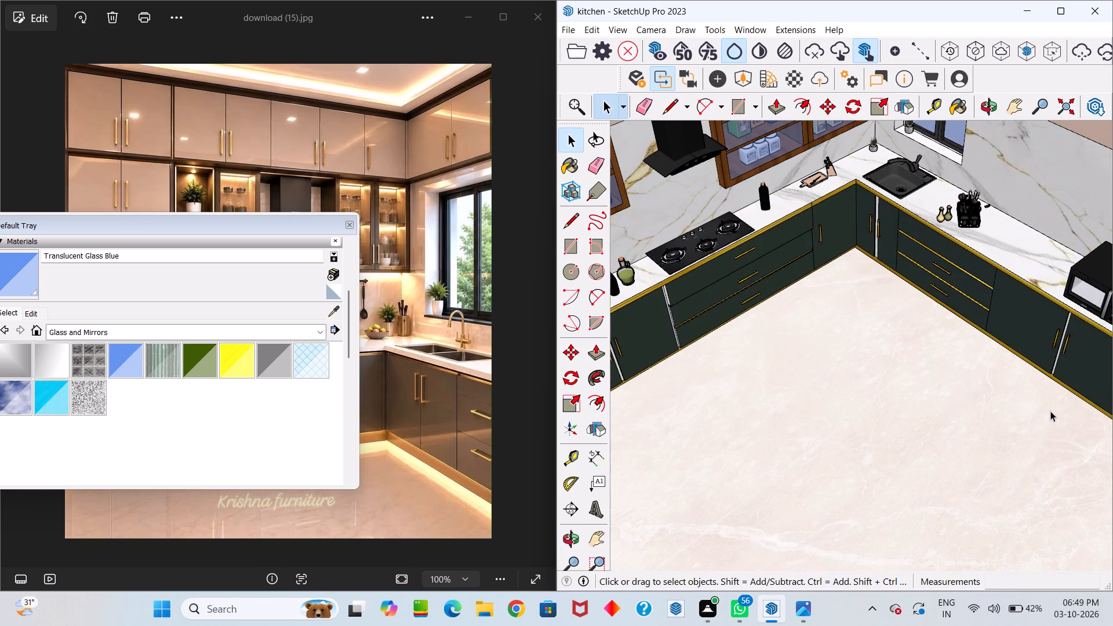
middle_drag(1043, 445, 810, 453)
scroll(810, 453, down, 7)
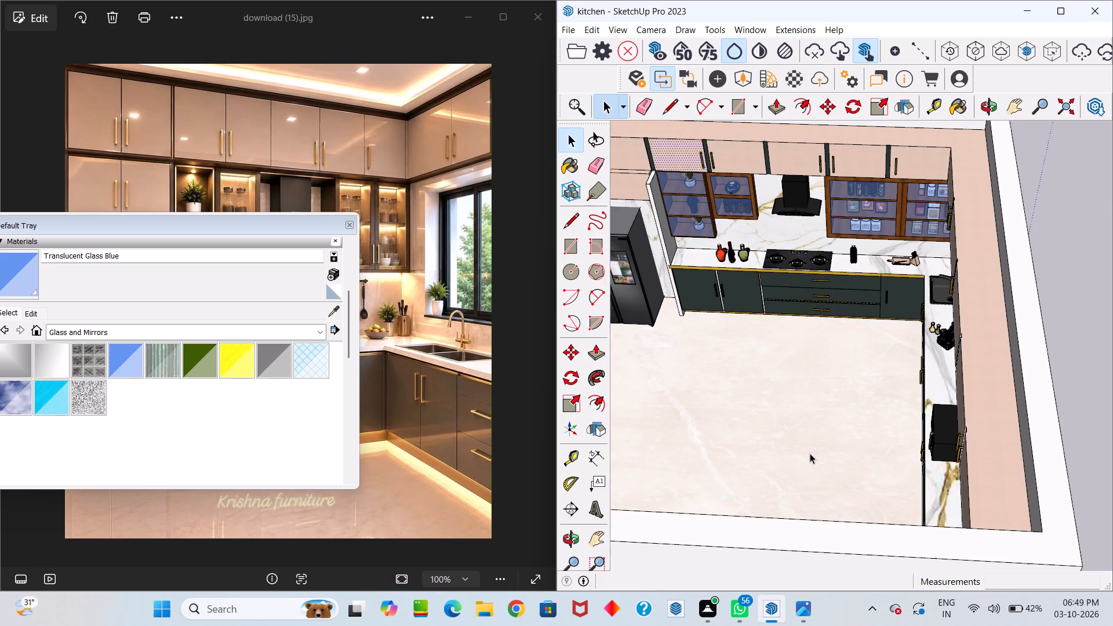
scroll(811, 453, down, 1)
middle_drag(812, 453, 1029, 464)
drag(859, 449, 1029, 464)
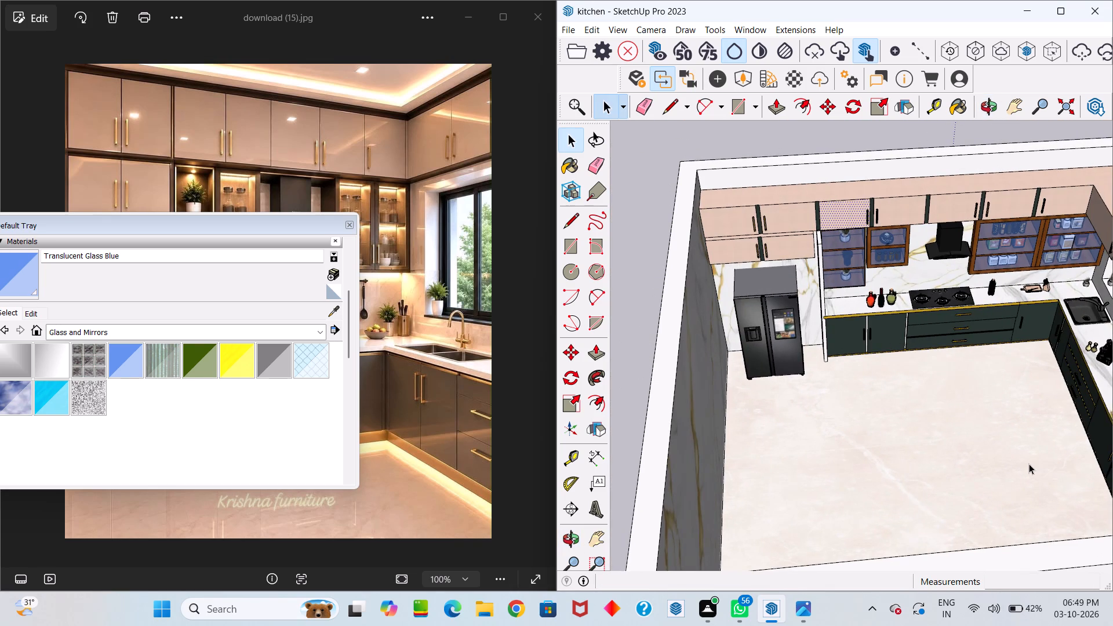
scroll(1029, 464, down, 3)
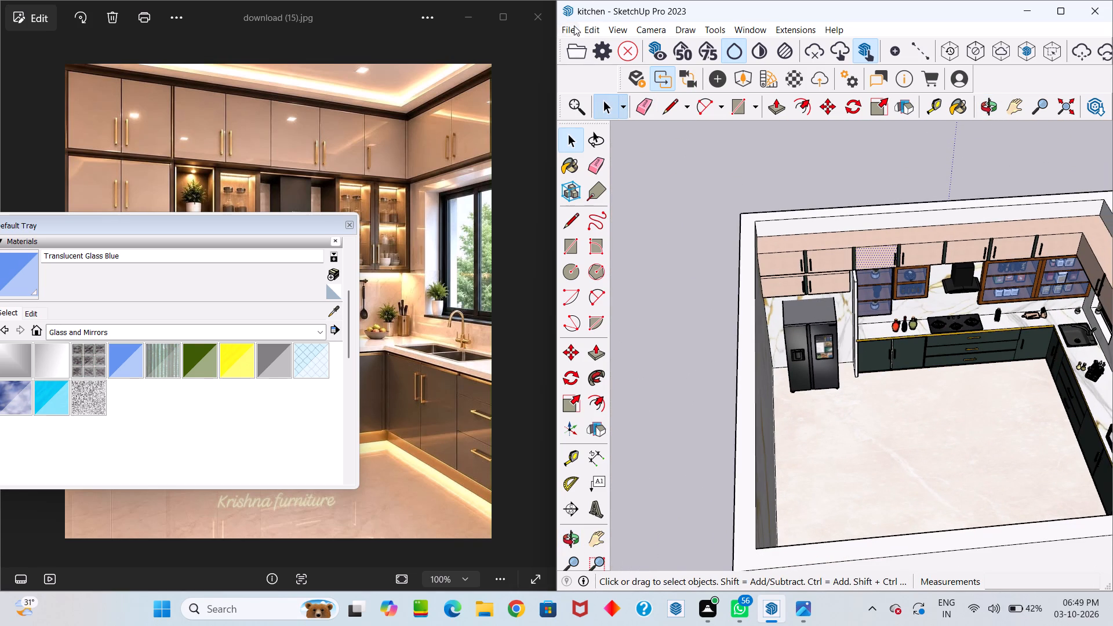
Open the model import and browse the Downloads folder, previewing the saved files for a further kitchen item.
click(572, 27)
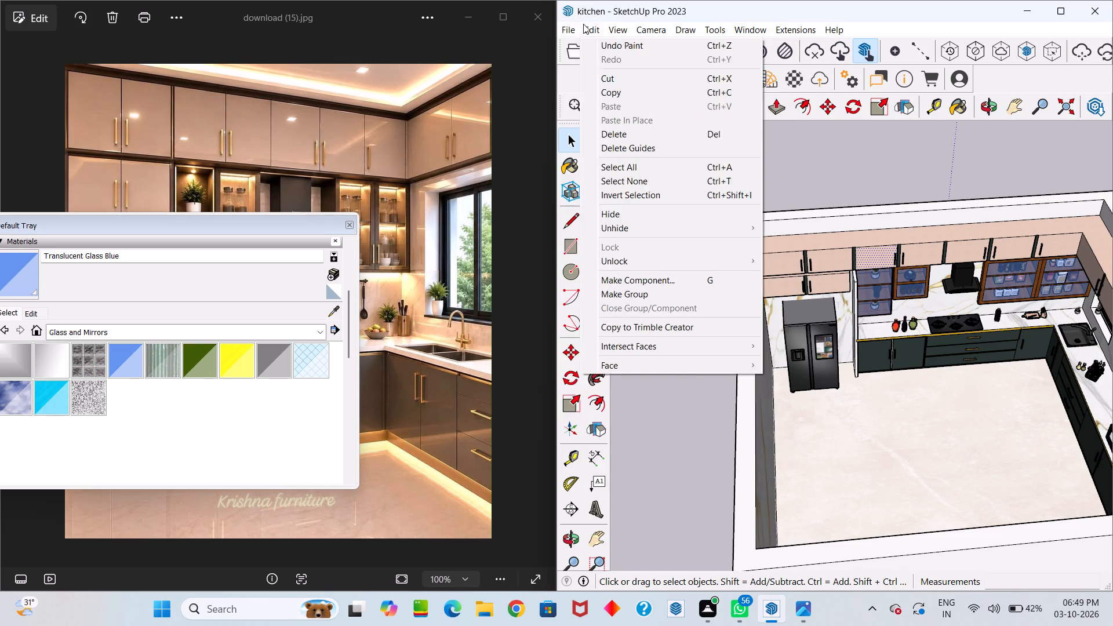
click(568, 27)
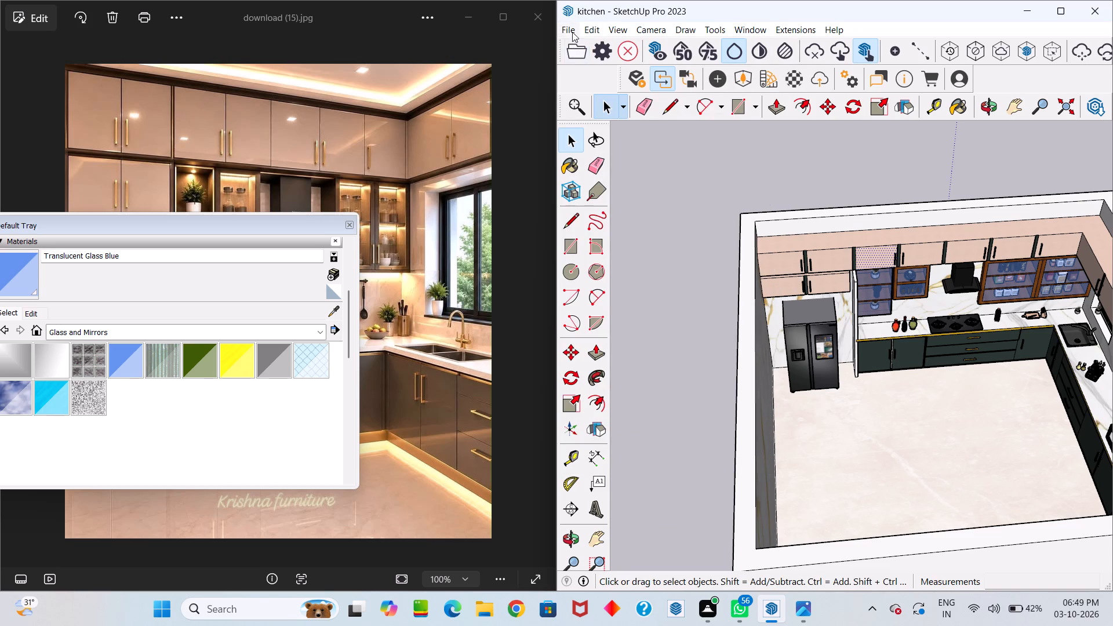
click(572, 32)
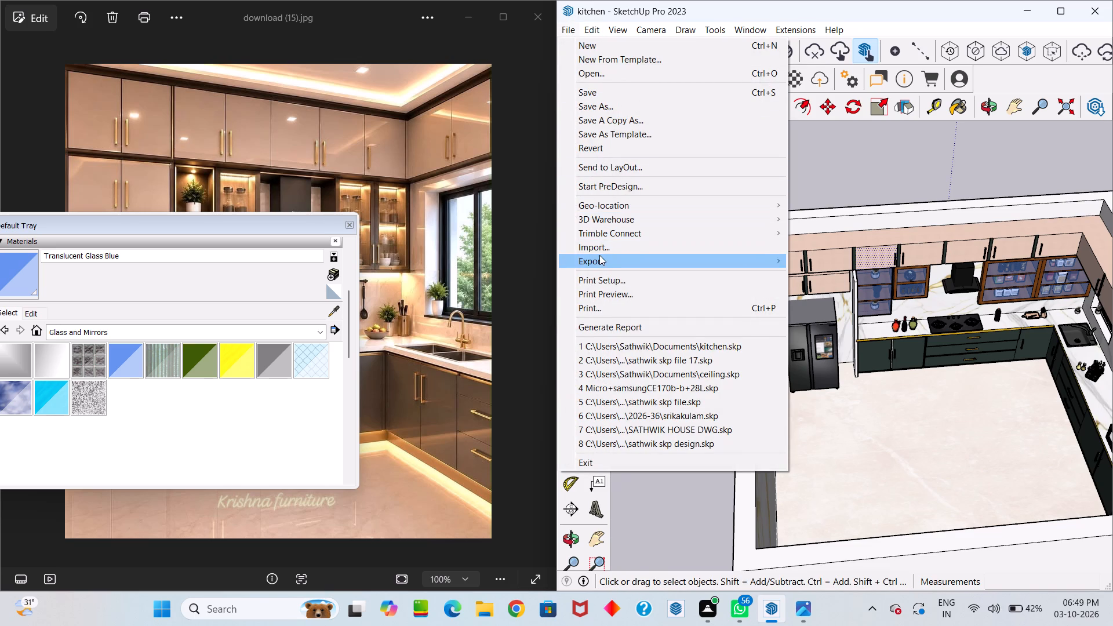
click(599, 255)
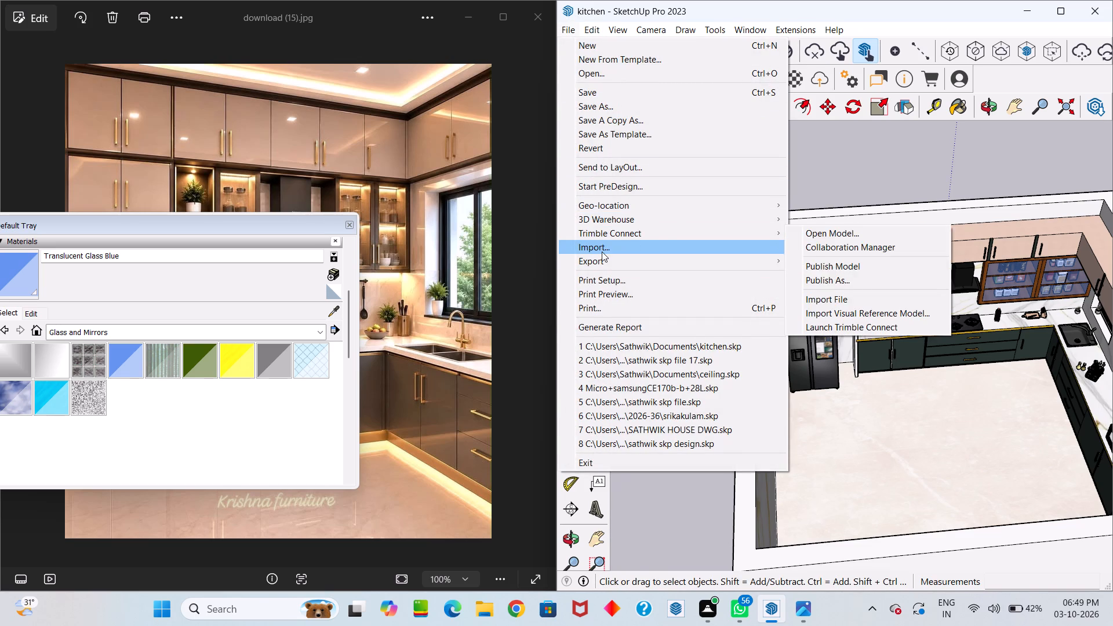
click(602, 252)
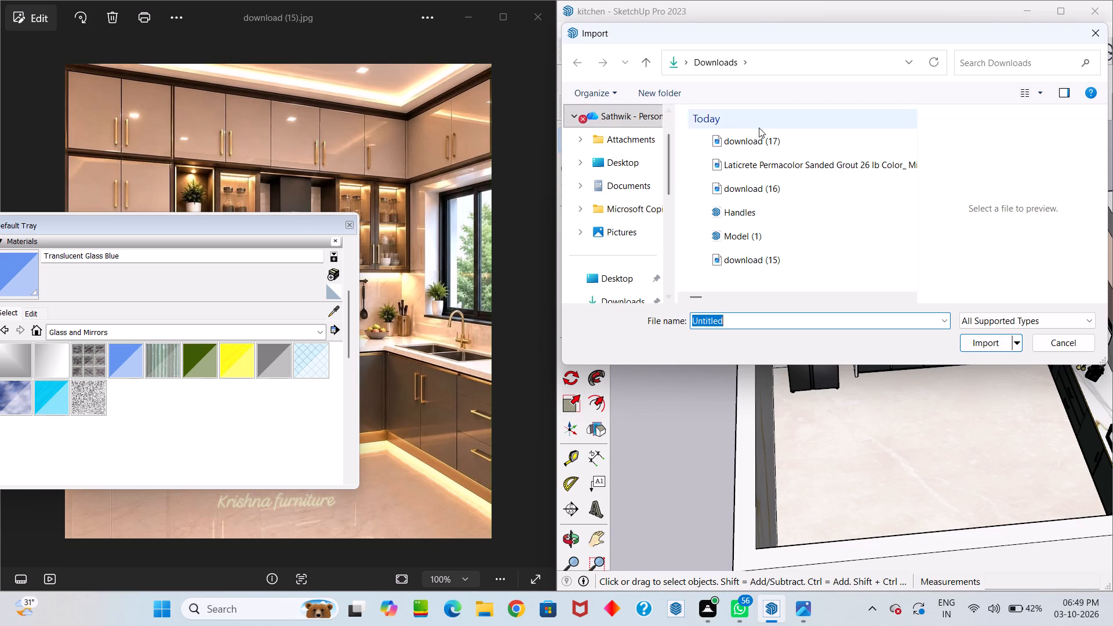
click(757, 149)
click(749, 172)
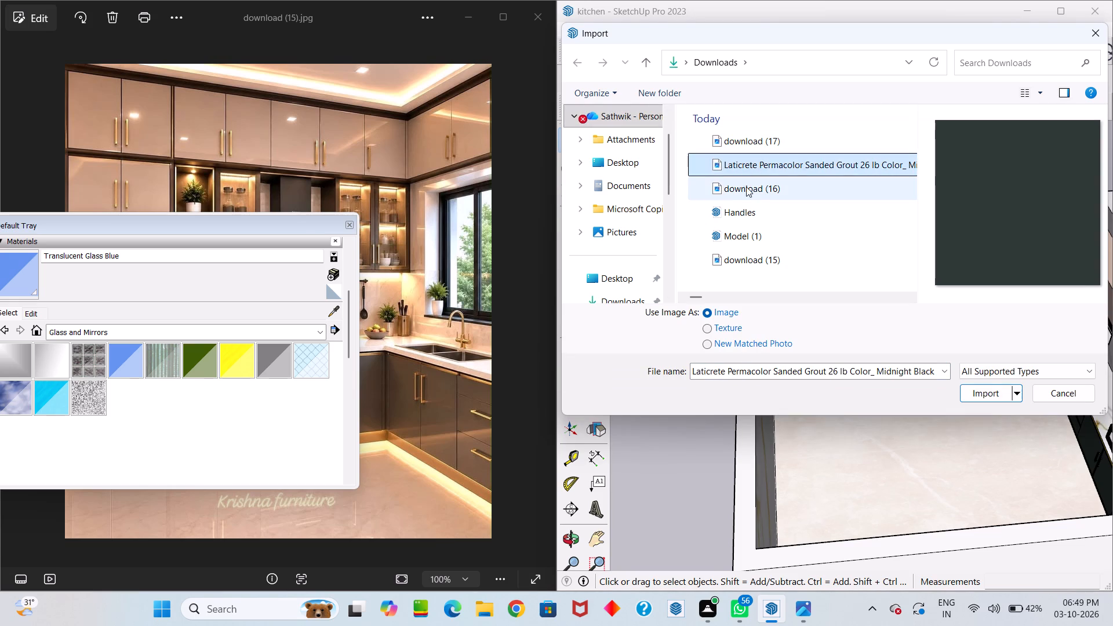
click(746, 188)
scroll(746, 192, down, 4)
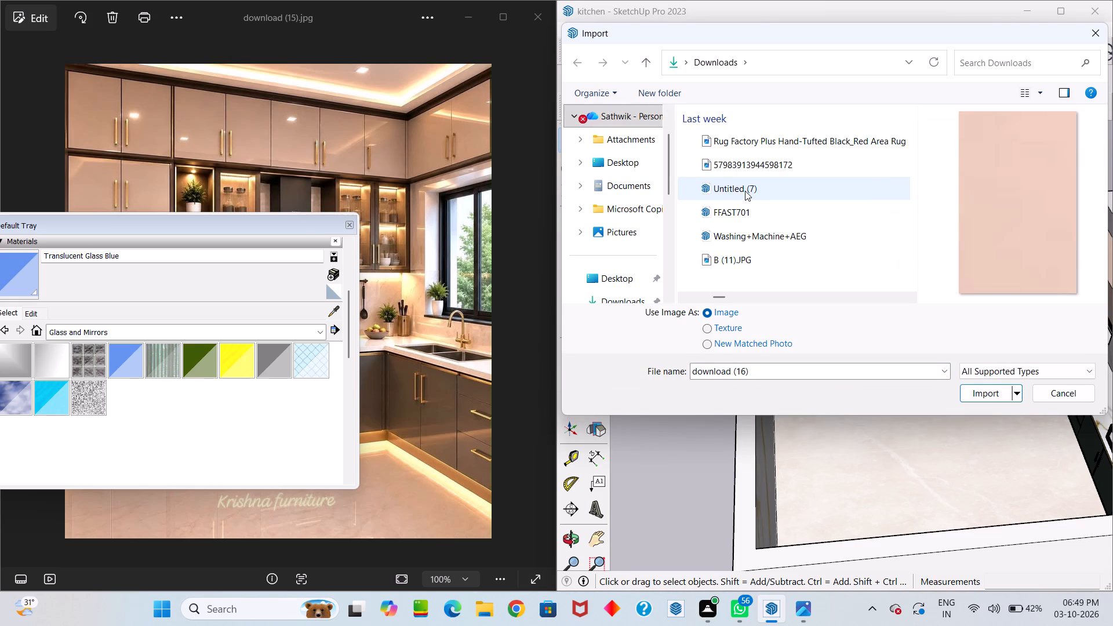
click(745, 191)
scroll(740, 206, down, 1)
click(740, 208)
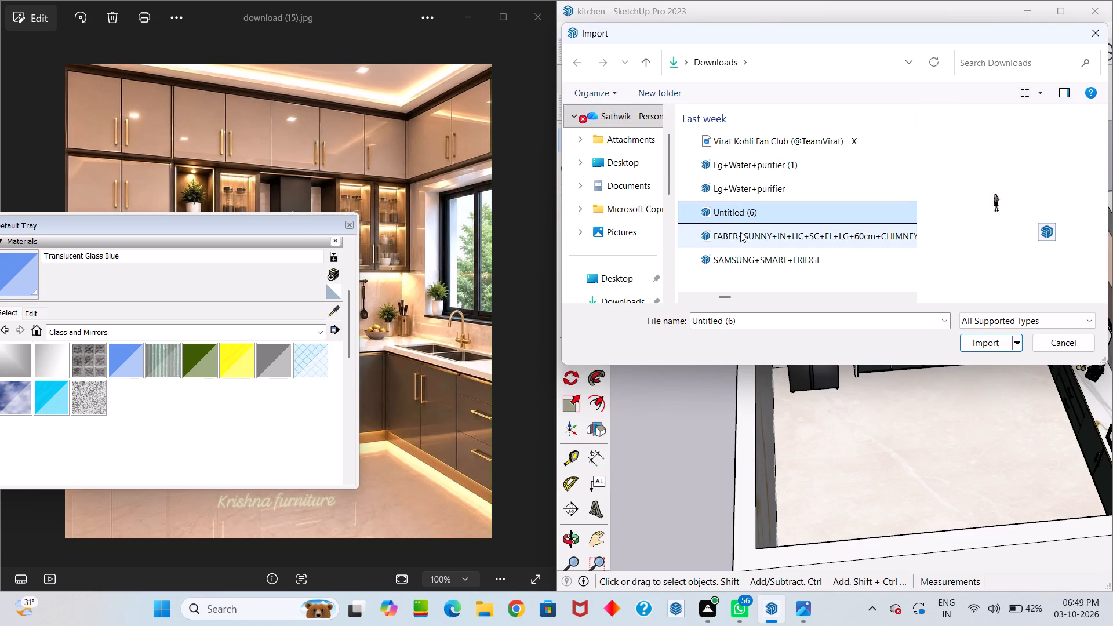
click(740, 232)
click(732, 256)
scroll(733, 254, down, 1)
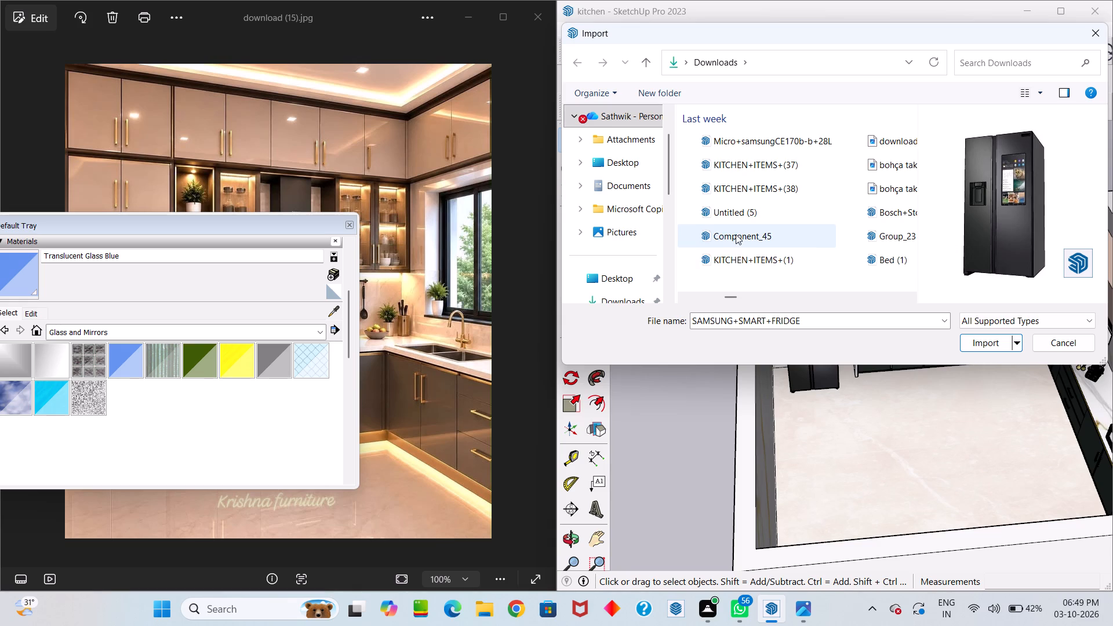
click(735, 253)
scroll(739, 240, down, 2)
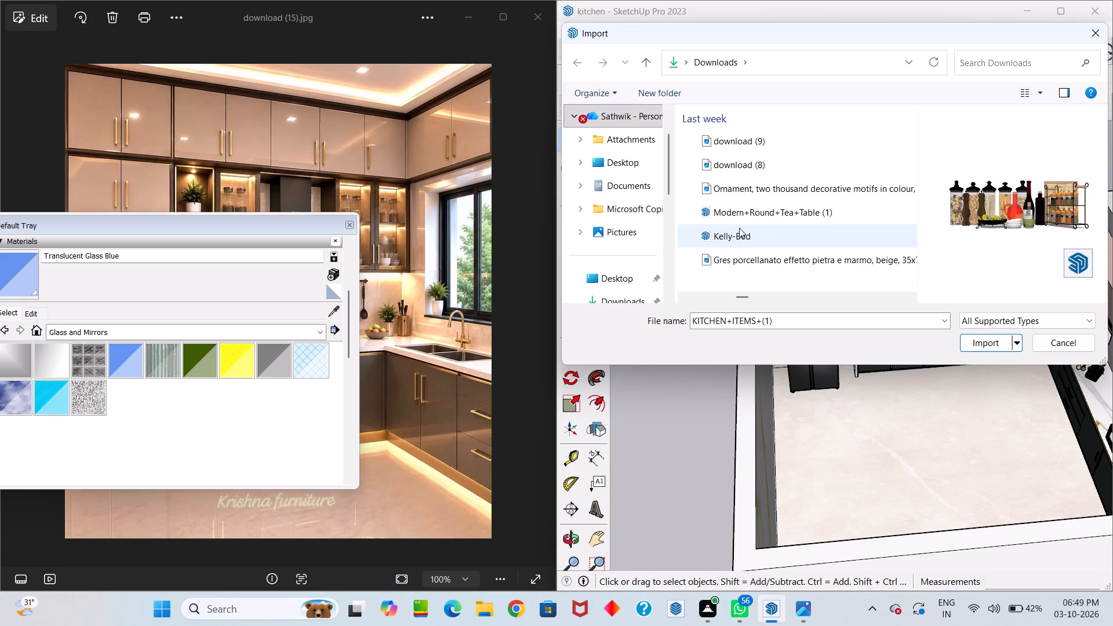
click(743, 213)
click(737, 255)
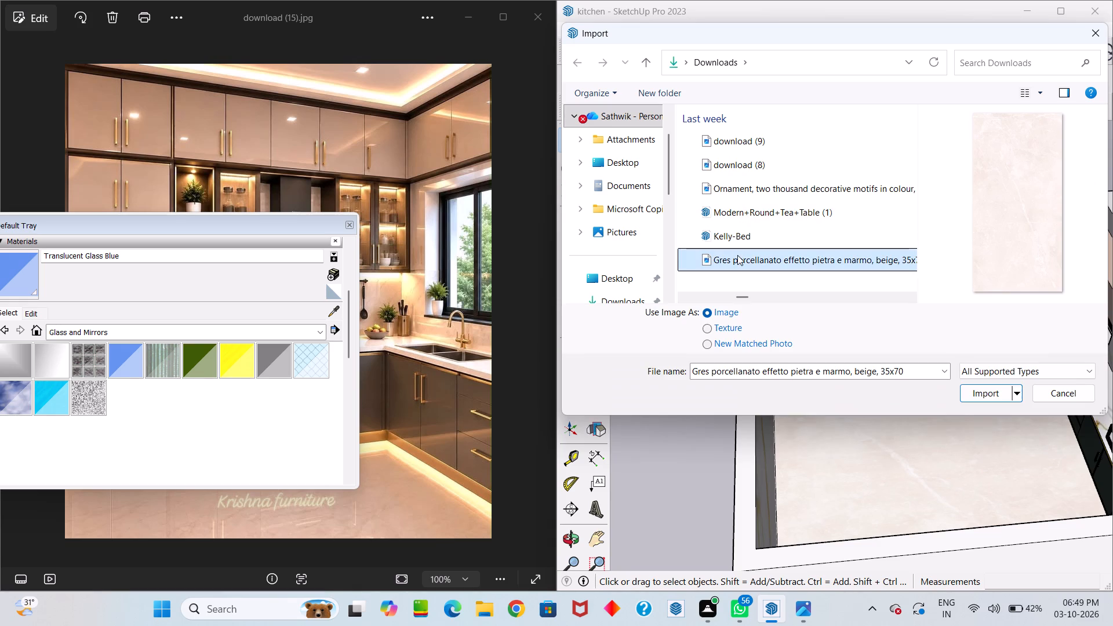
scroll(737, 255, down, 1)
click(751, 172)
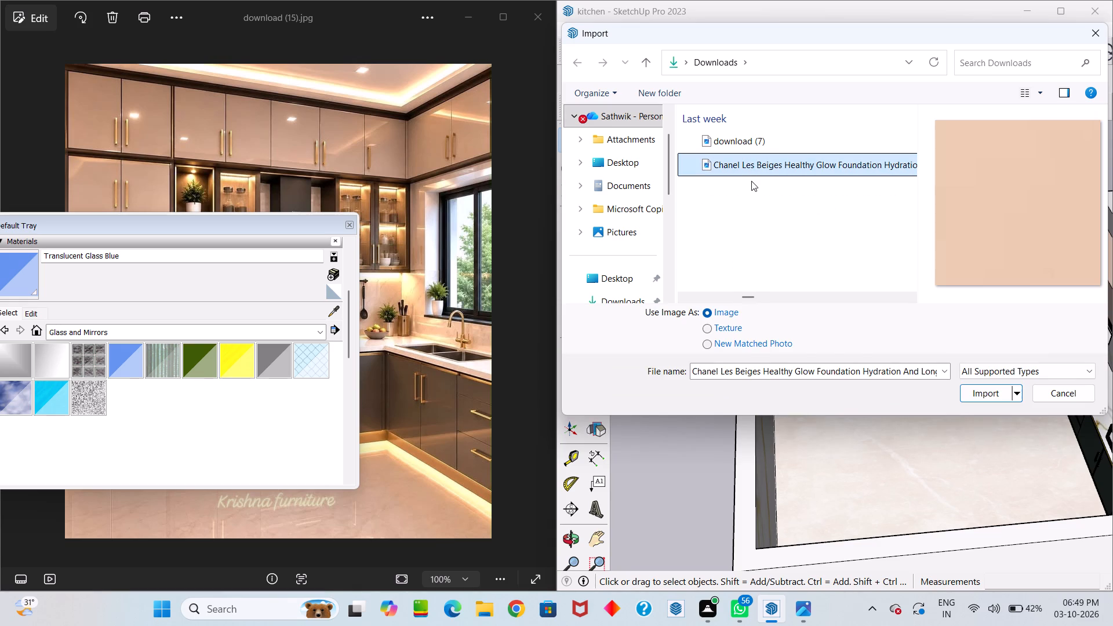
scroll(751, 181, down, 1)
click(748, 170)
click(740, 189)
click(736, 203)
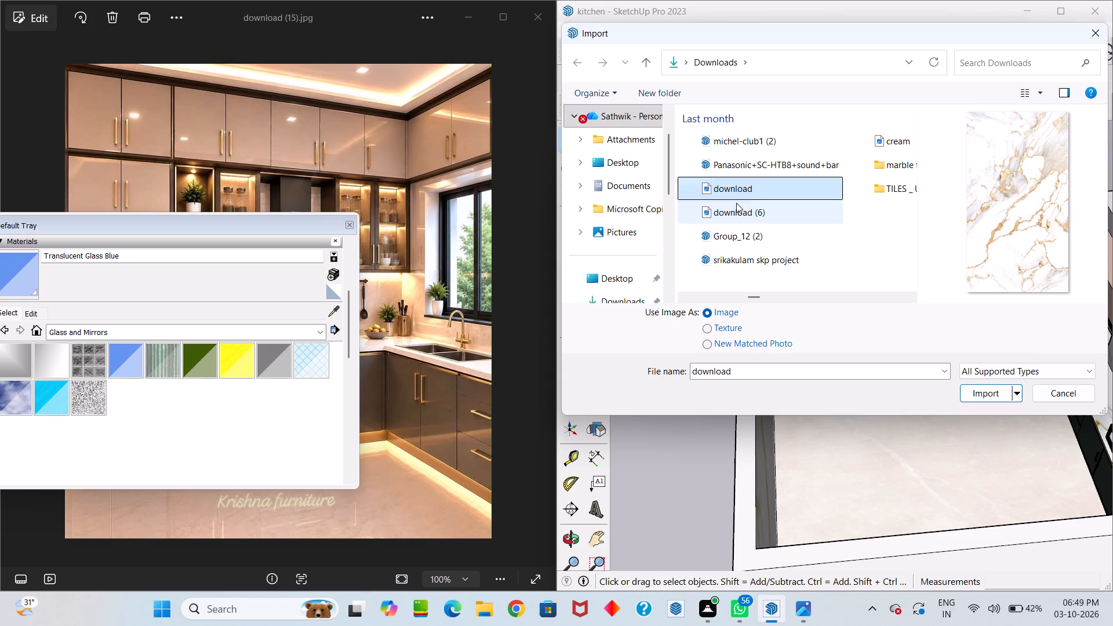
click(733, 230)
click(732, 253)
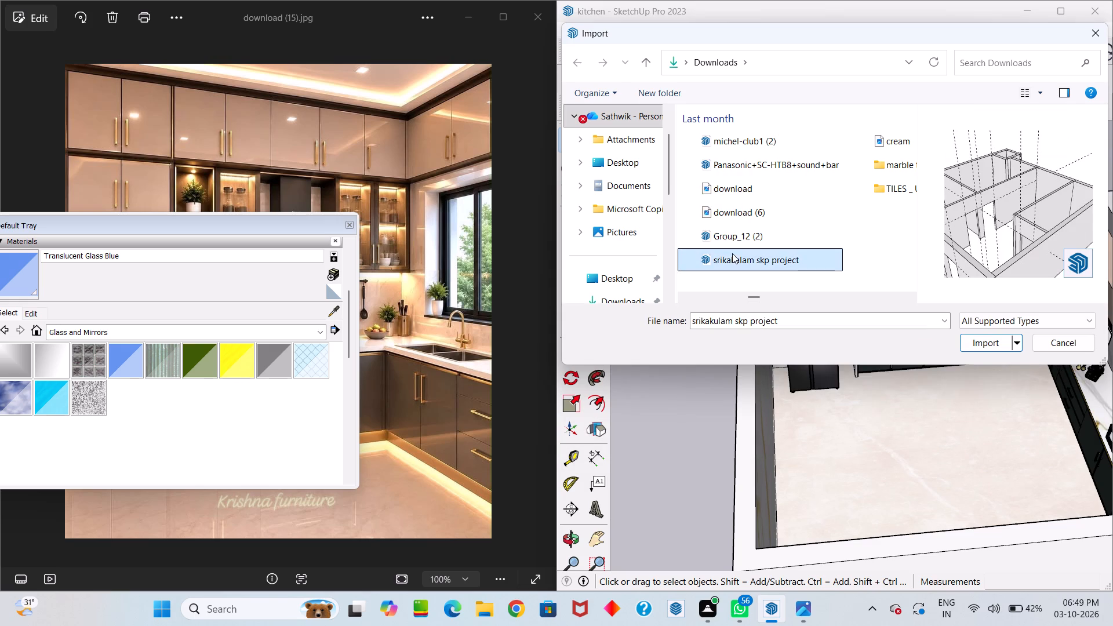
scroll(734, 241, down, 1)
scroll(798, 176, up, 6)
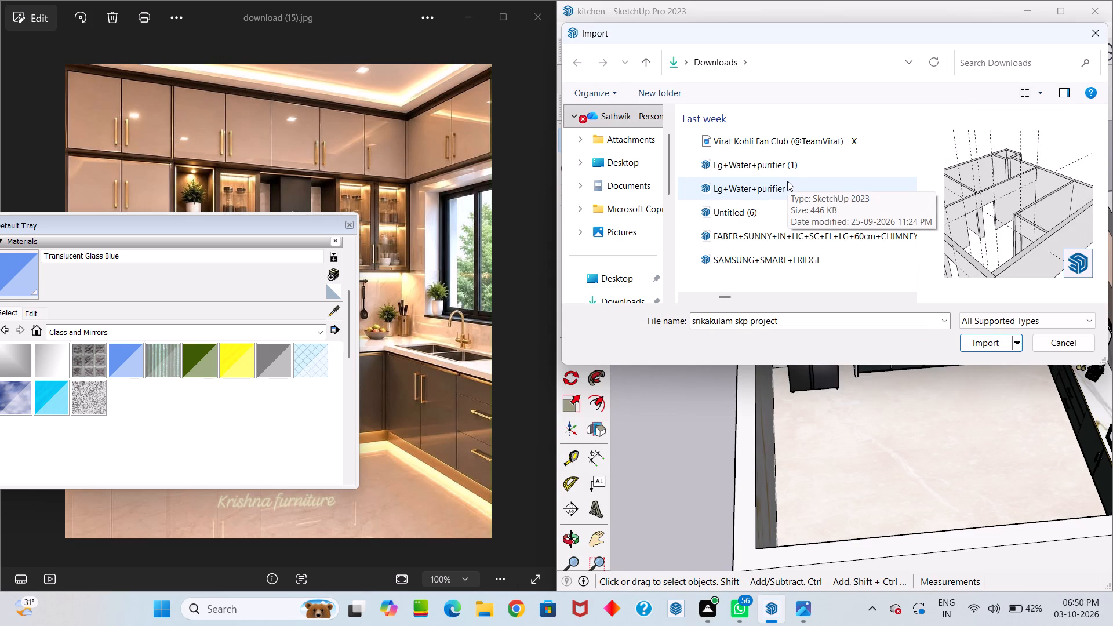
scroll(784, 183, down, 6)
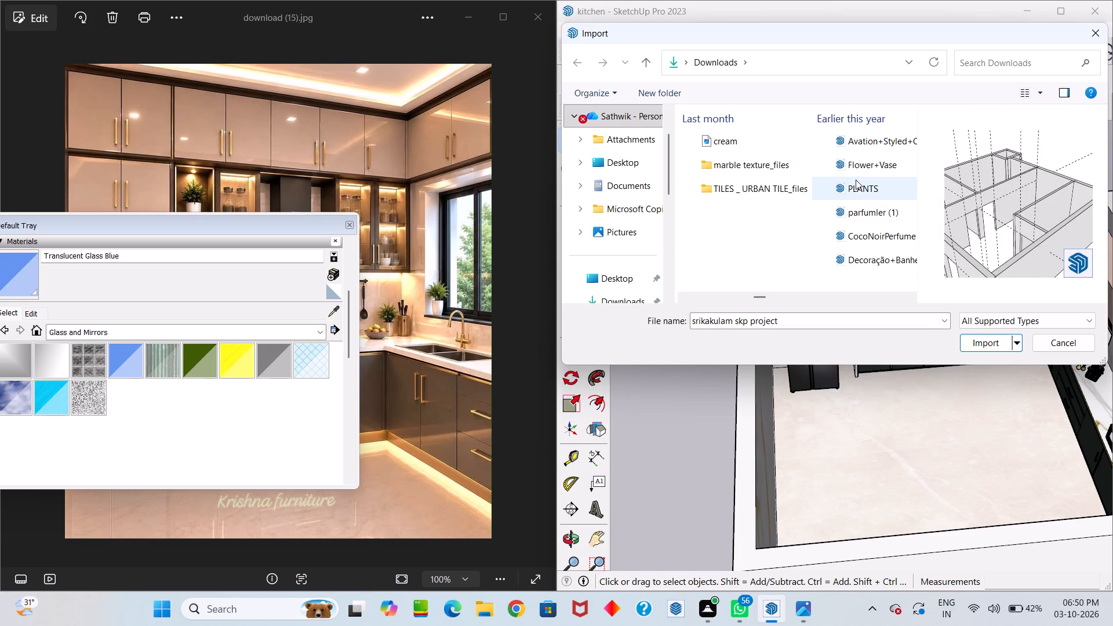
click(856, 180)
click(792, 225)
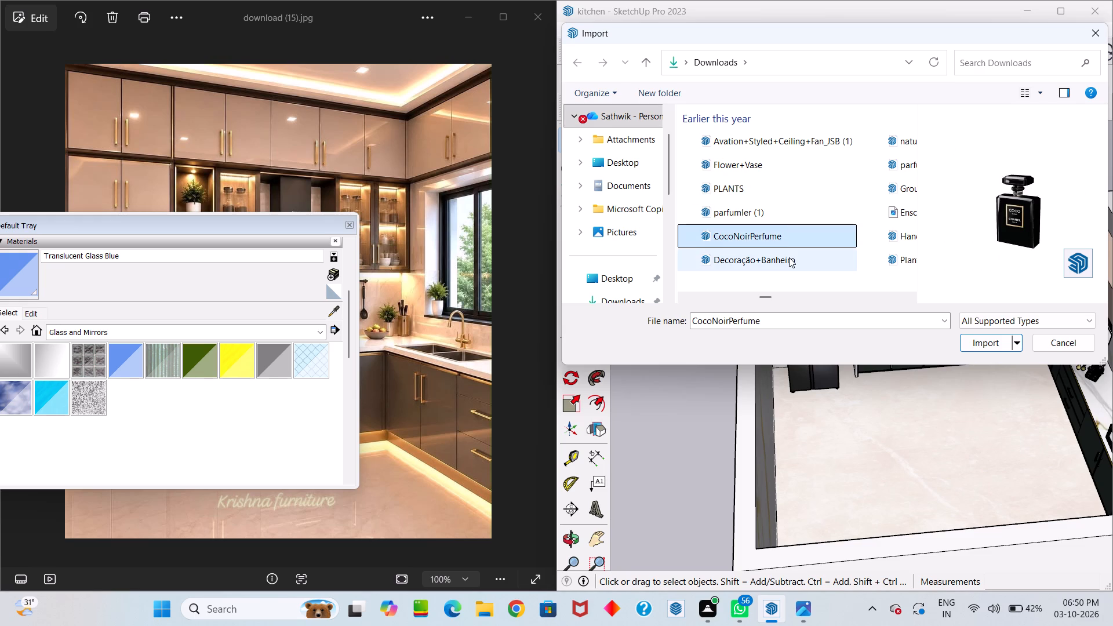
click(789, 257)
scroll(791, 255, down, 2)
click(793, 242)
scroll(796, 243, down, 2)
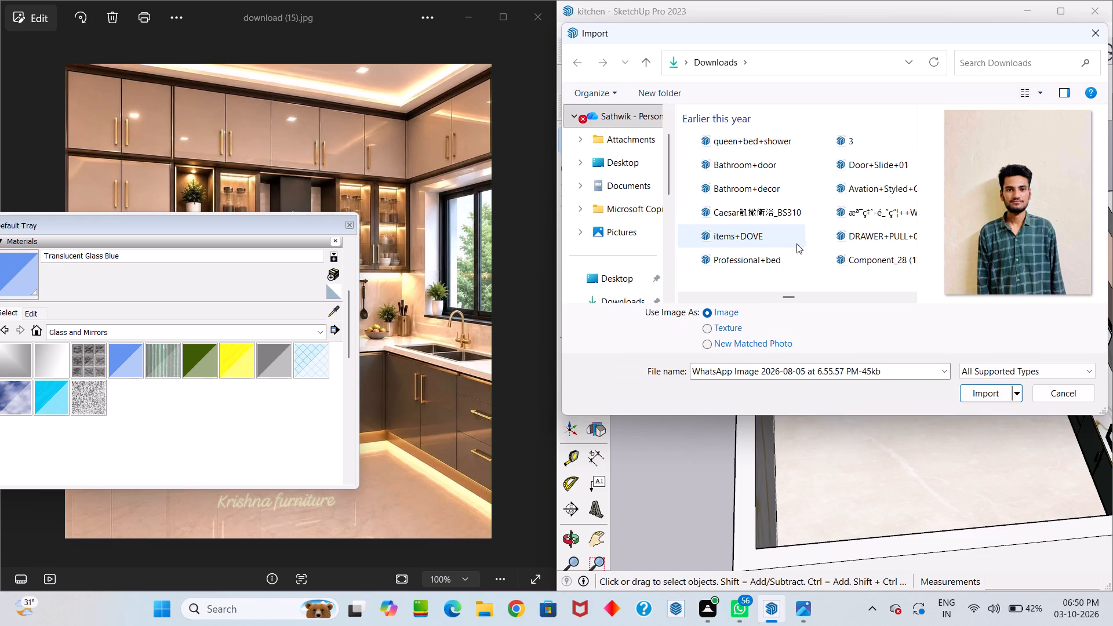
click(775, 230)
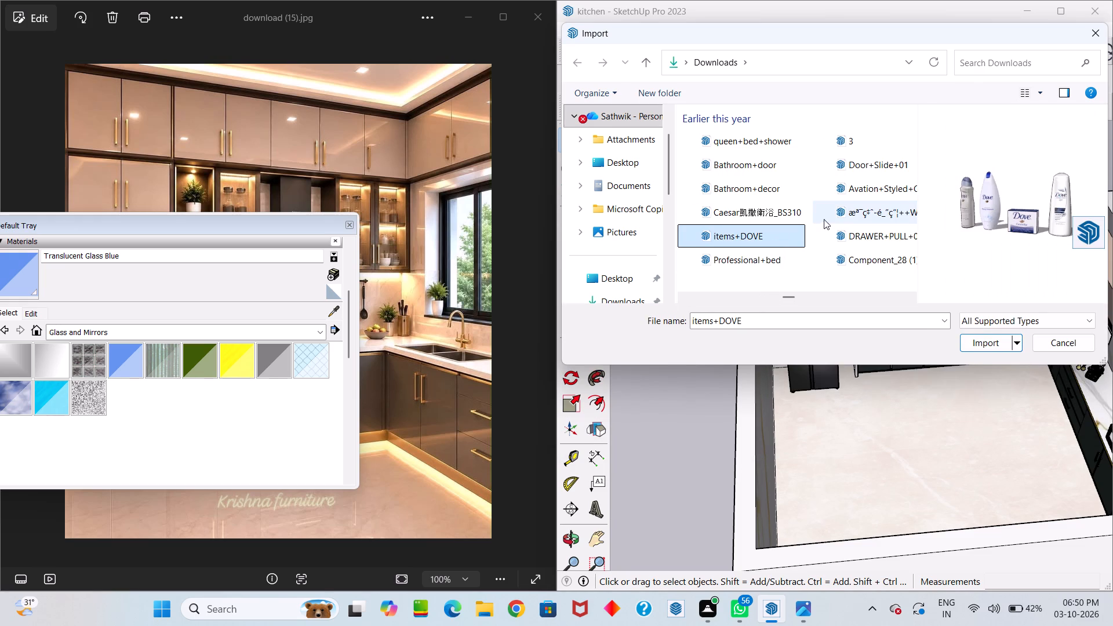
click(852, 198)
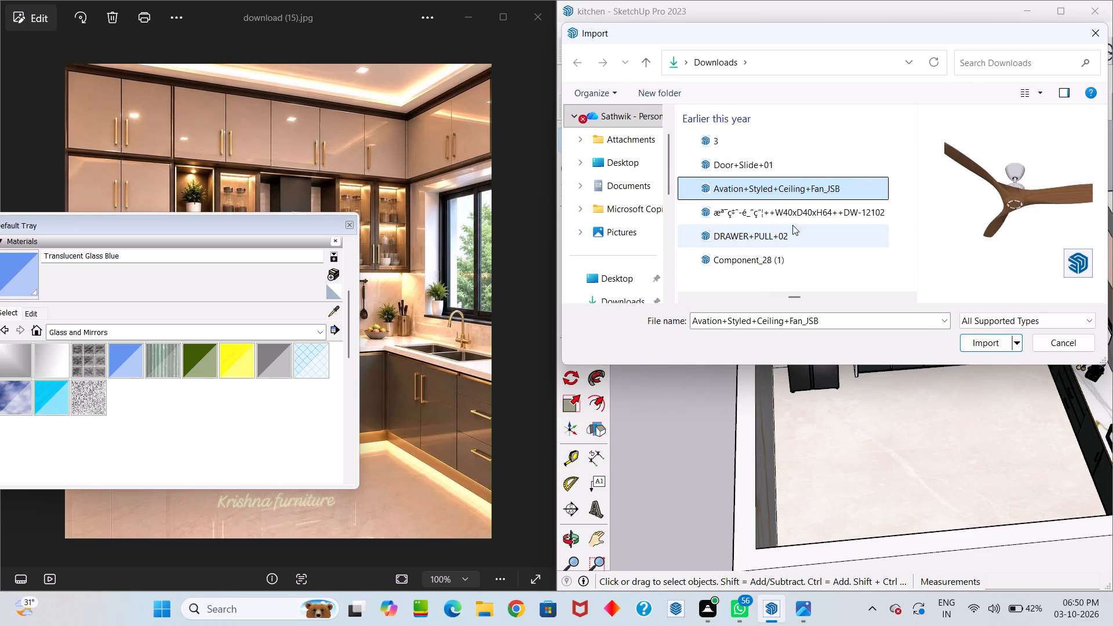
click(784, 233)
scroll(790, 226, down, 1)
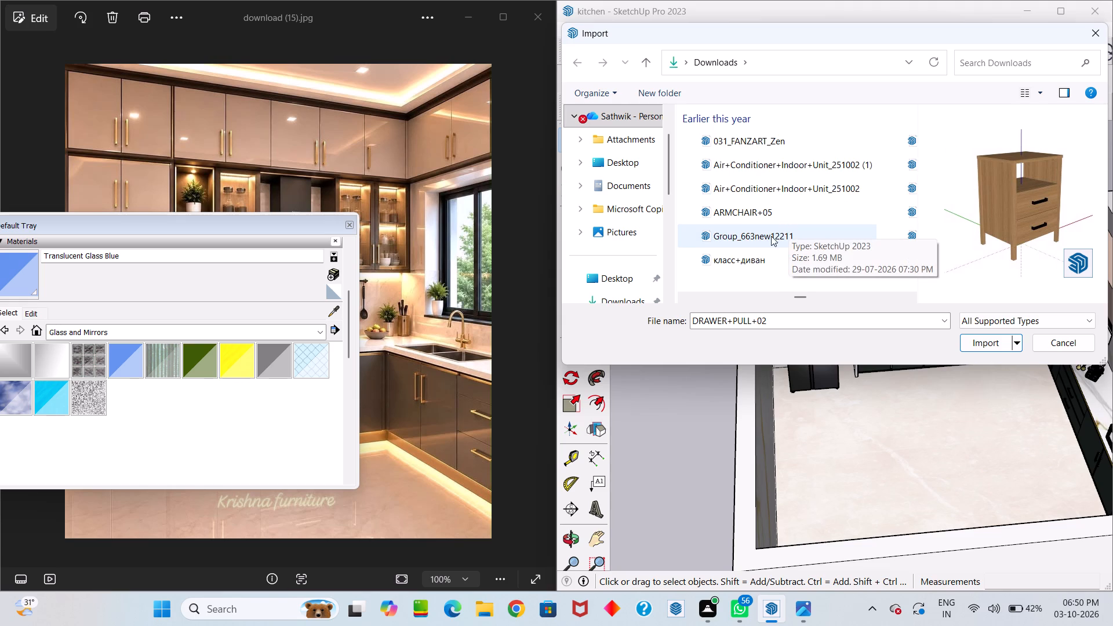
click(788, 173)
click(777, 192)
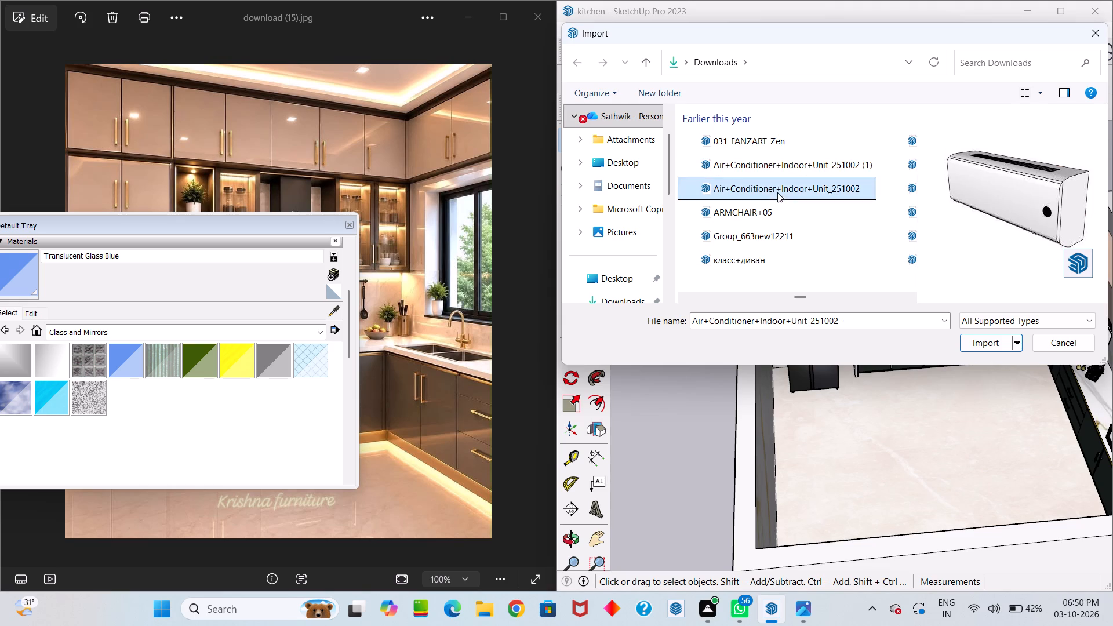
click(764, 215)
scroll(765, 228, down, 1)
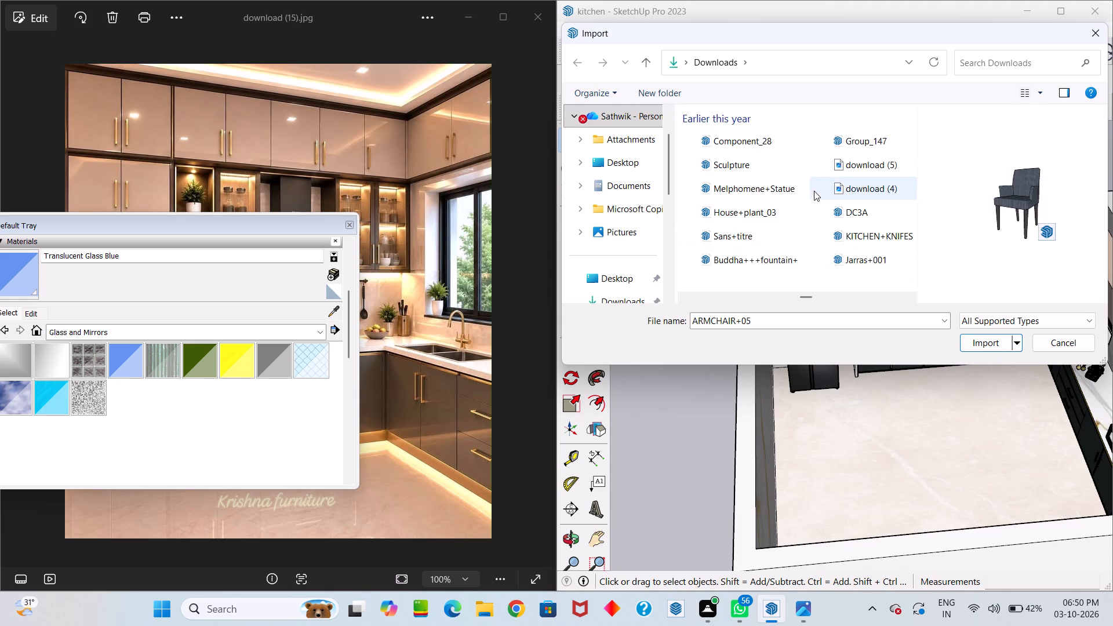
click(857, 228)
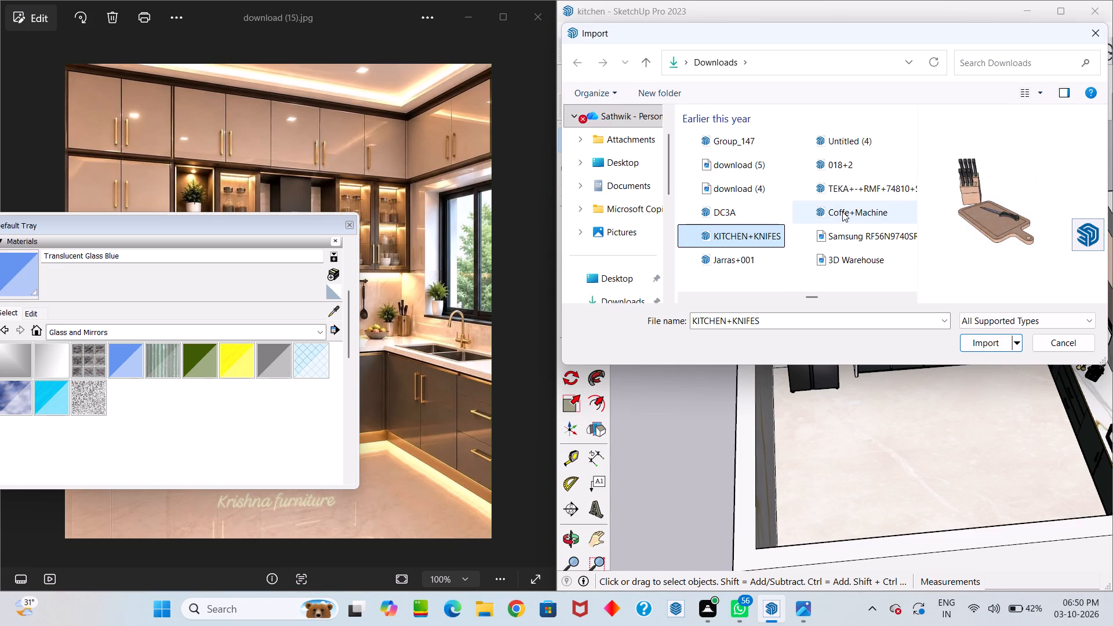
Import the Coffe+Machine model from Downloads and bring it into the kitchen.
click(845, 209)
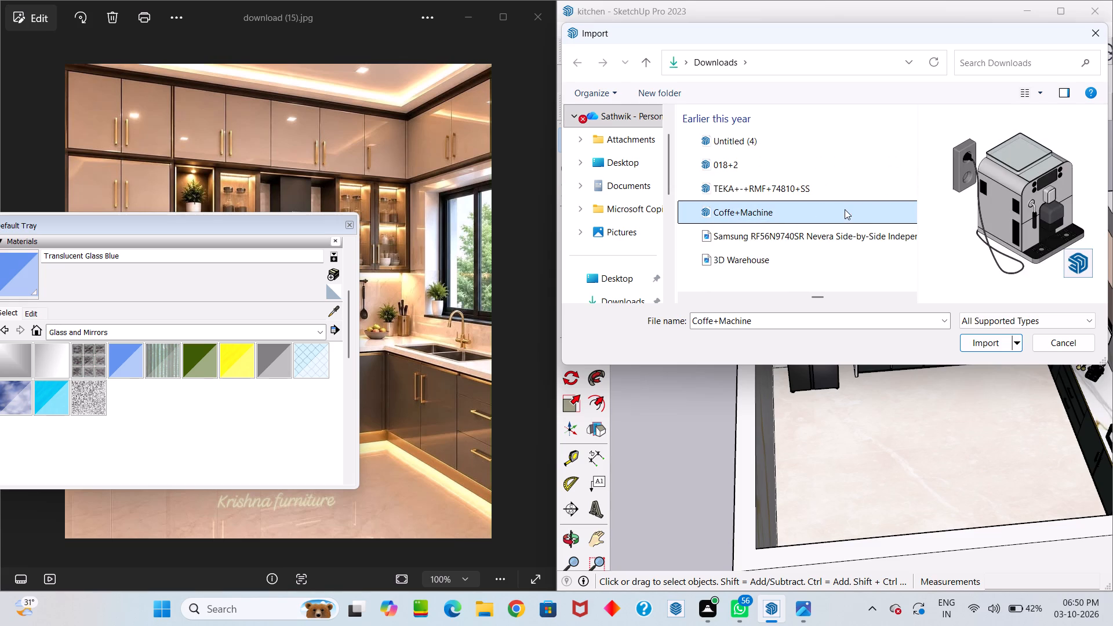
click(981, 347)
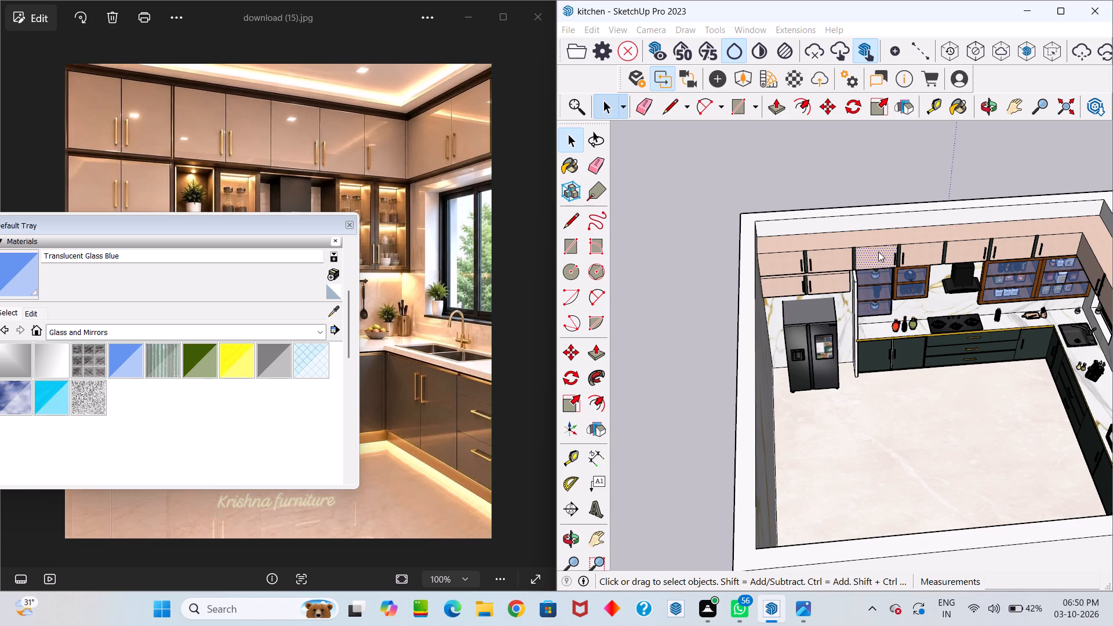
scroll(893, 126, down, 8)
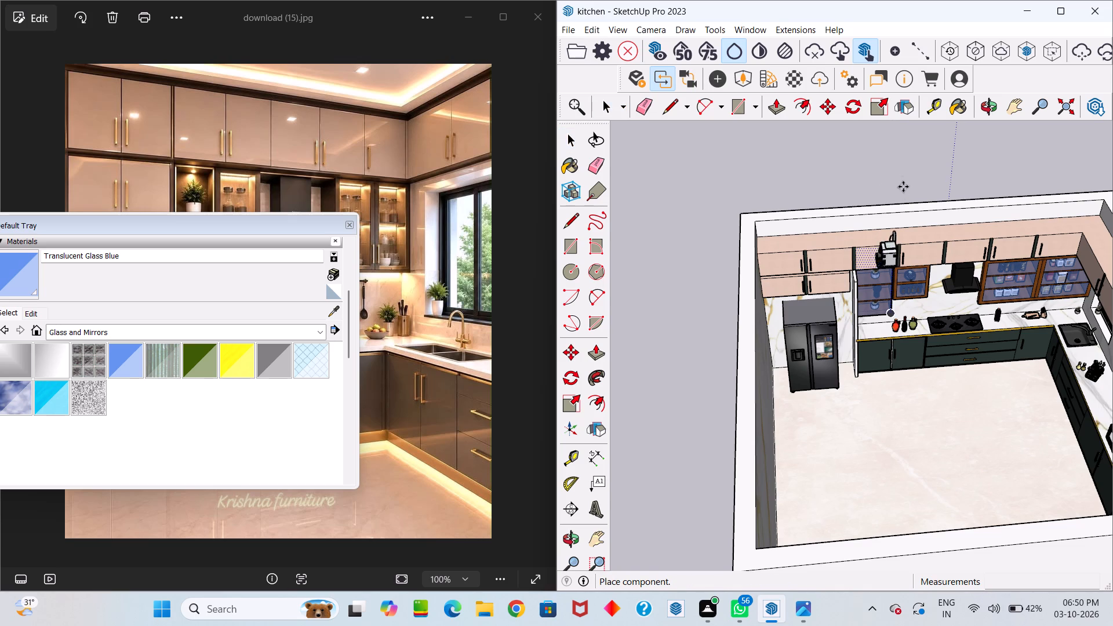
scroll(903, 187, down, 6)
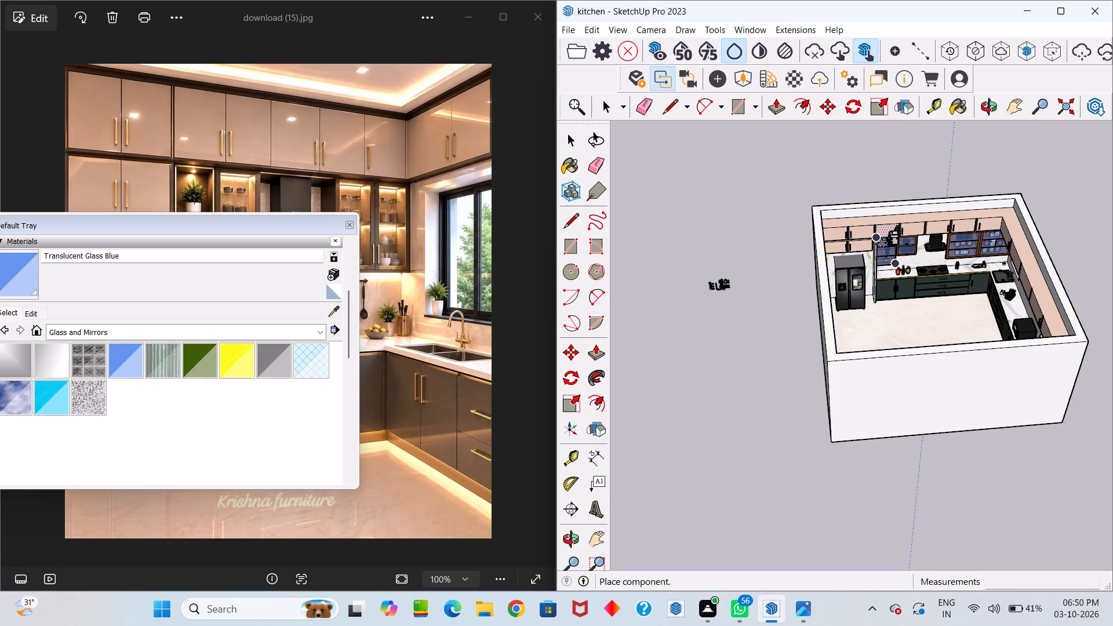
key(space)
scroll(914, 272, up, 17)
scroll(901, 239, up, 12)
key(space)
scroll(898, 240, up, 13)
middle_drag(914, 234, 863, 290)
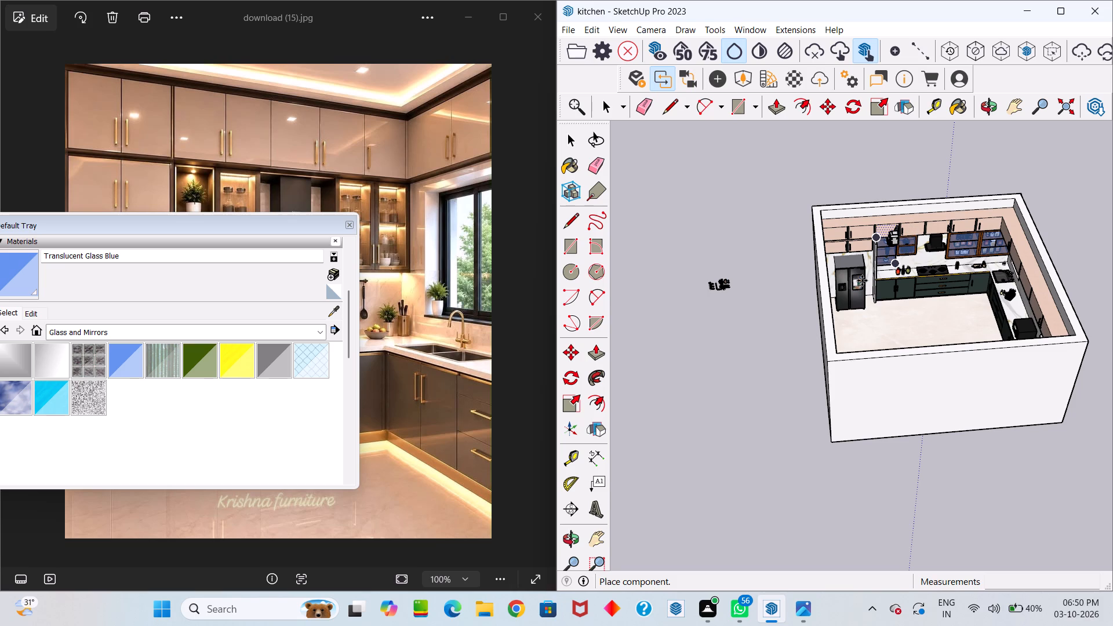
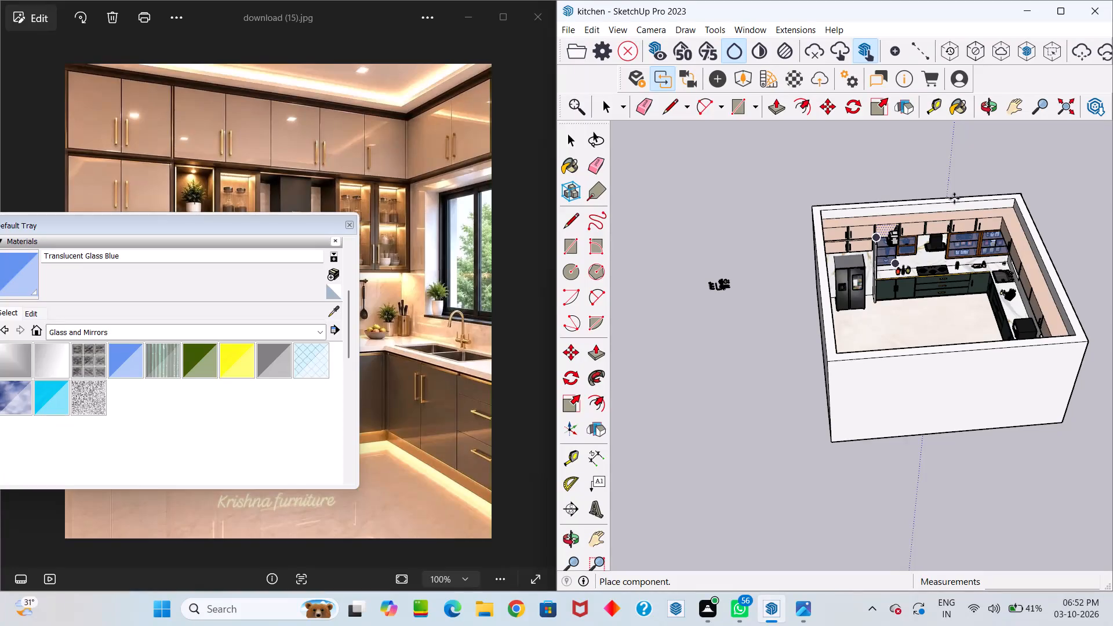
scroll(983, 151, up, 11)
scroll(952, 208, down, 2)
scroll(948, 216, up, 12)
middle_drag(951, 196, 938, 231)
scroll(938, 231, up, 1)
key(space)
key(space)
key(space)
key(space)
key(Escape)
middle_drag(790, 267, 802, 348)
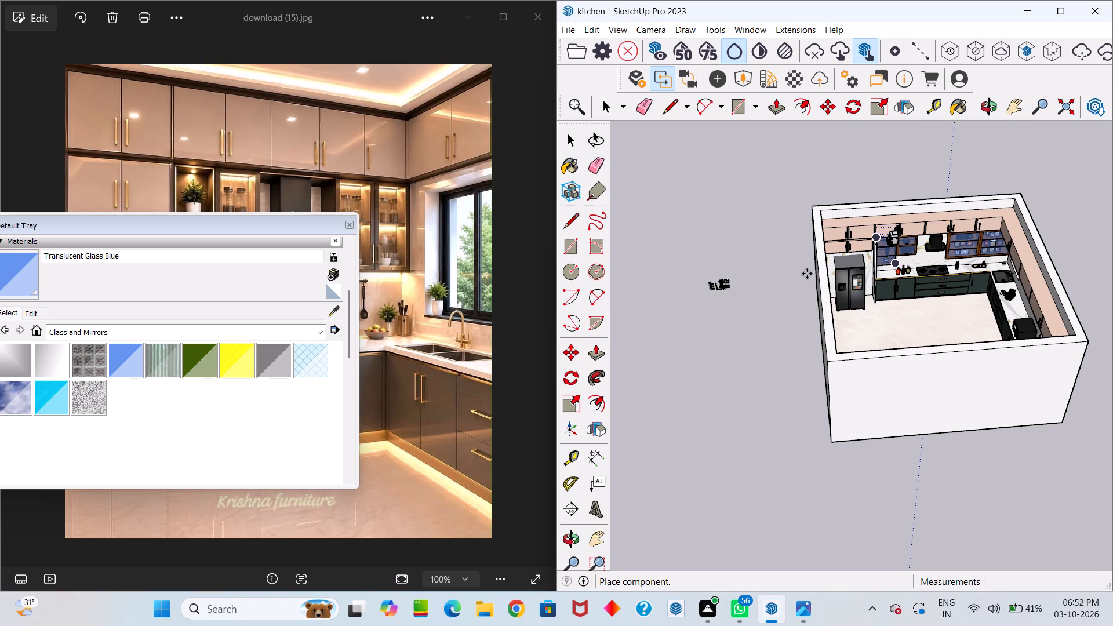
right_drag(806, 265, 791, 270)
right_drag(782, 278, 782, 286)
Close the reference kitchen photo download (15).jpg.
click(544, 25)
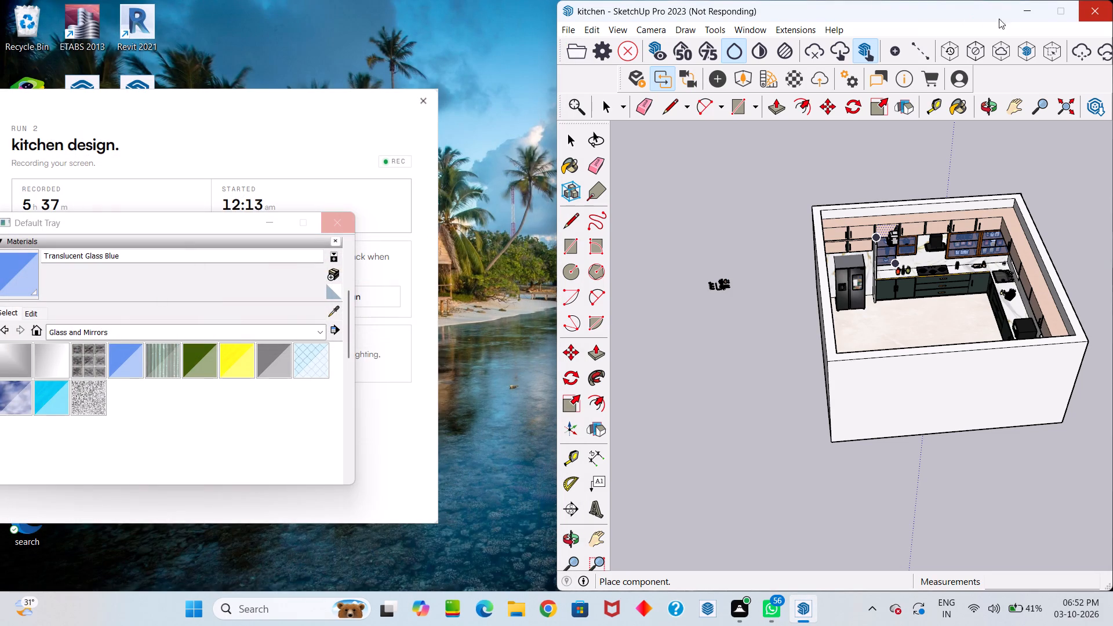
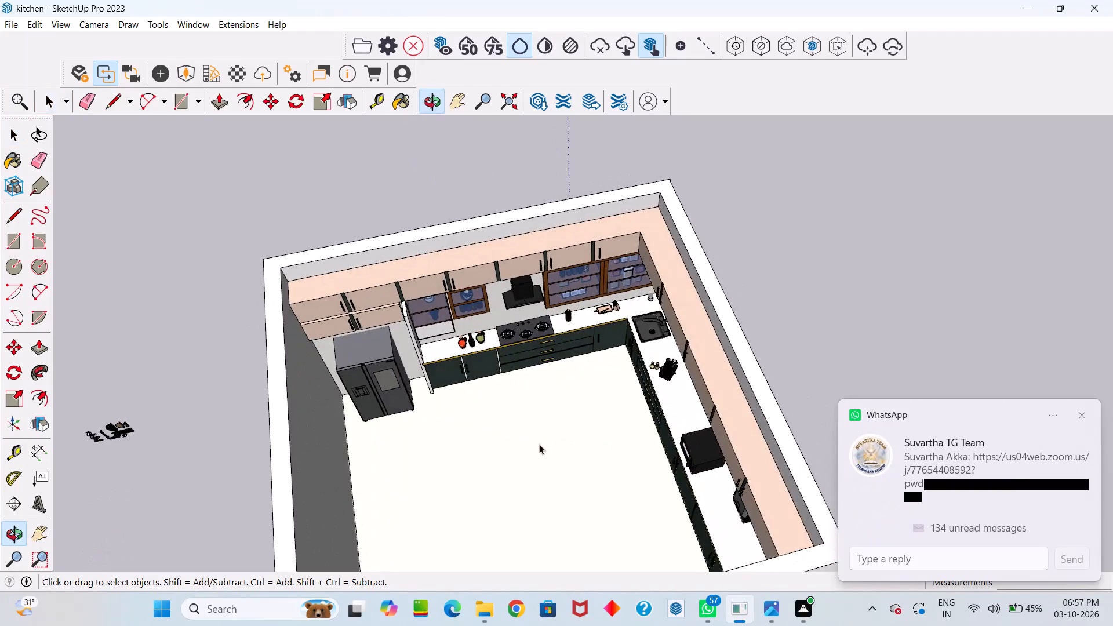
Draw an 18' 6" by 18' 6" rectangle across the wall tops, between opposite inner corners, as the kitchen ceiling.
scroll(537, 440, up, 1)
middle_drag(543, 430, 616, 307)
scroll(543, 430, up, 1)
drag(545, 417, 616, 307)
scroll(616, 332, down, 3)
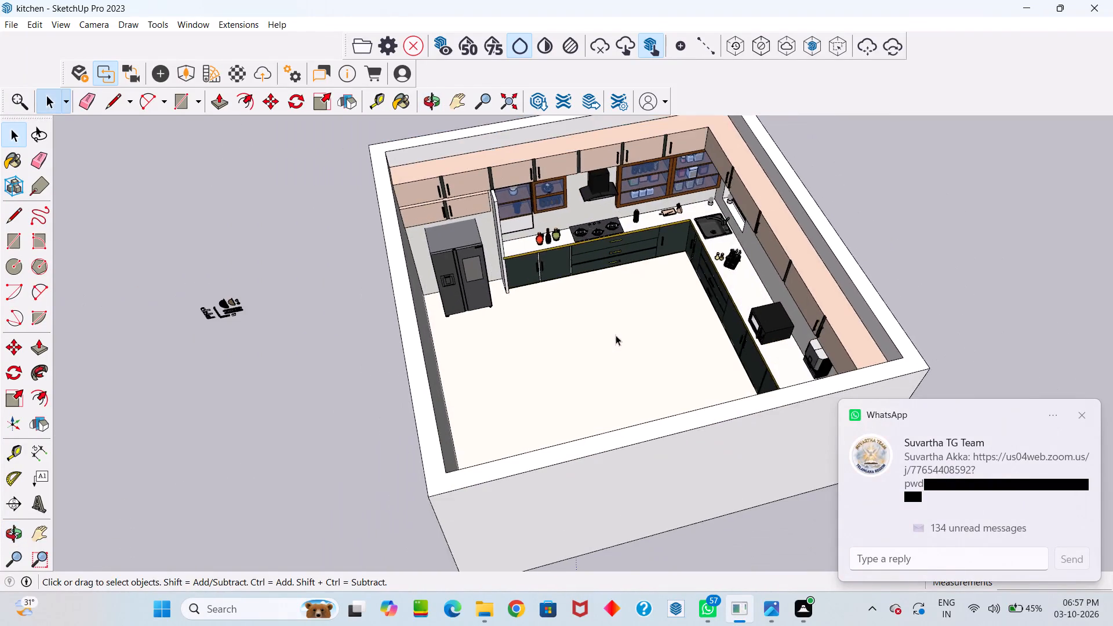
middle_click(616, 335)
scroll(610, 336, up, 1)
middle_drag(610, 336, 650, 371)
drag(620, 343, 650, 371)
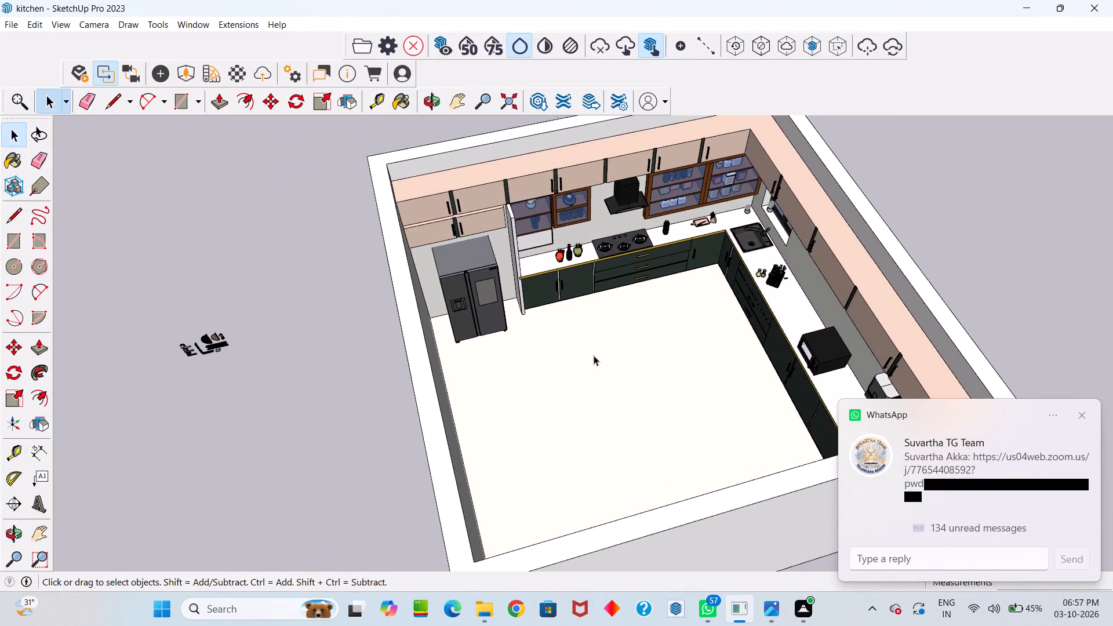
scroll(594, 355, down, 2)
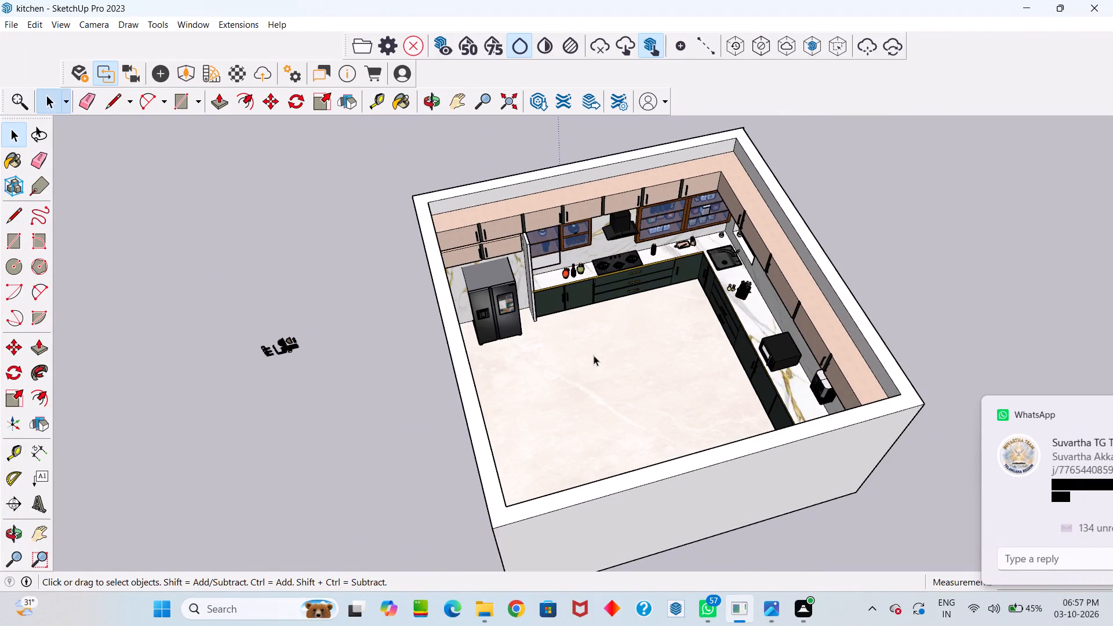
key(r)
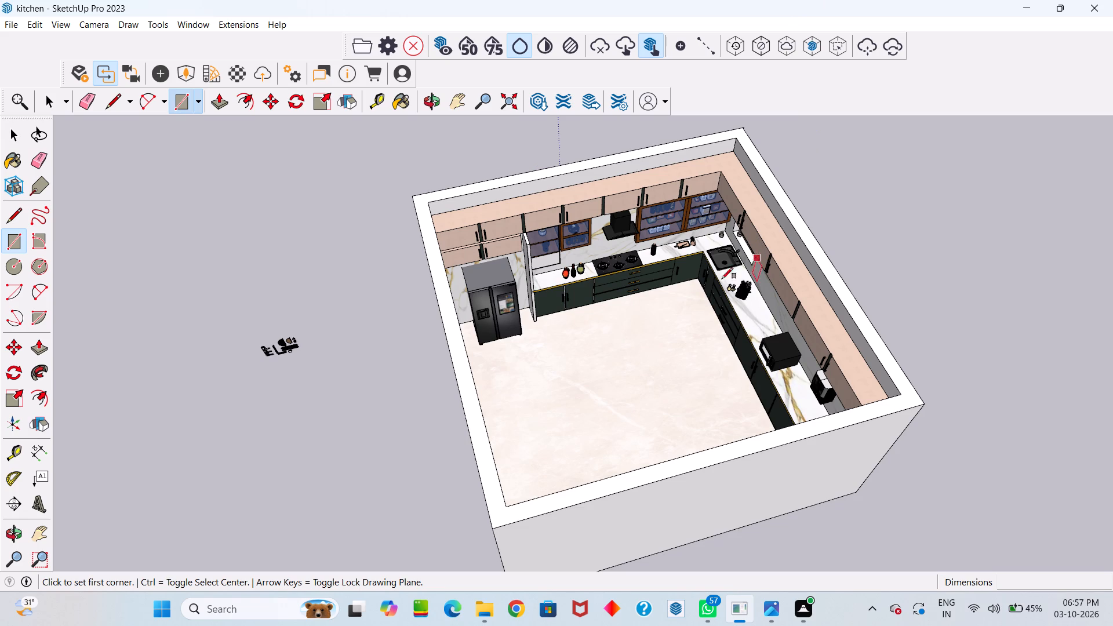
click(429, 201)
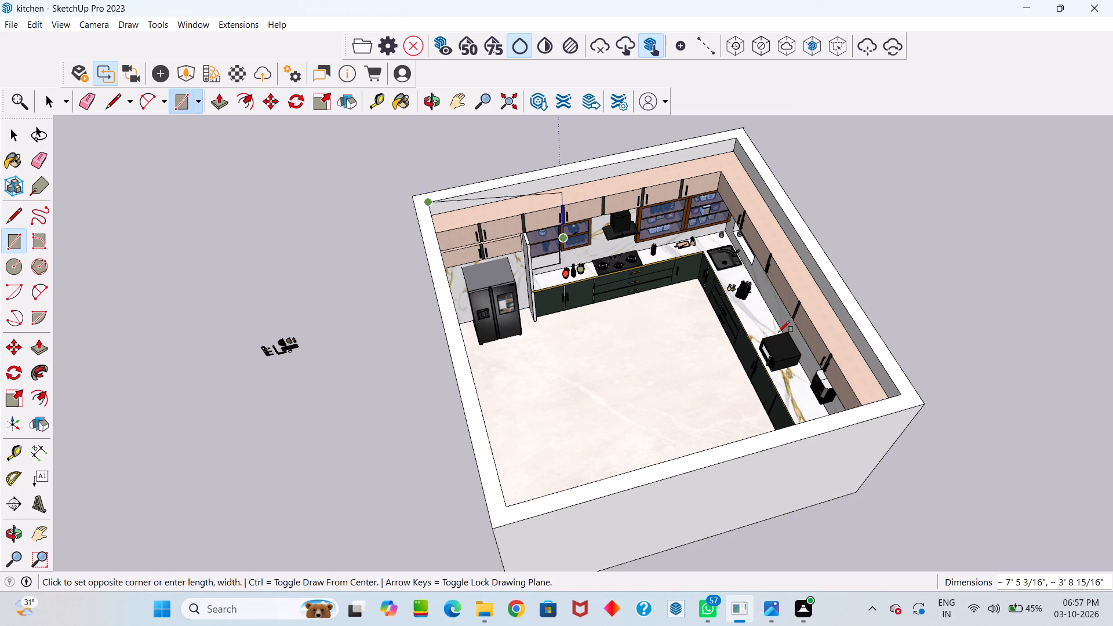
click(898, 394)
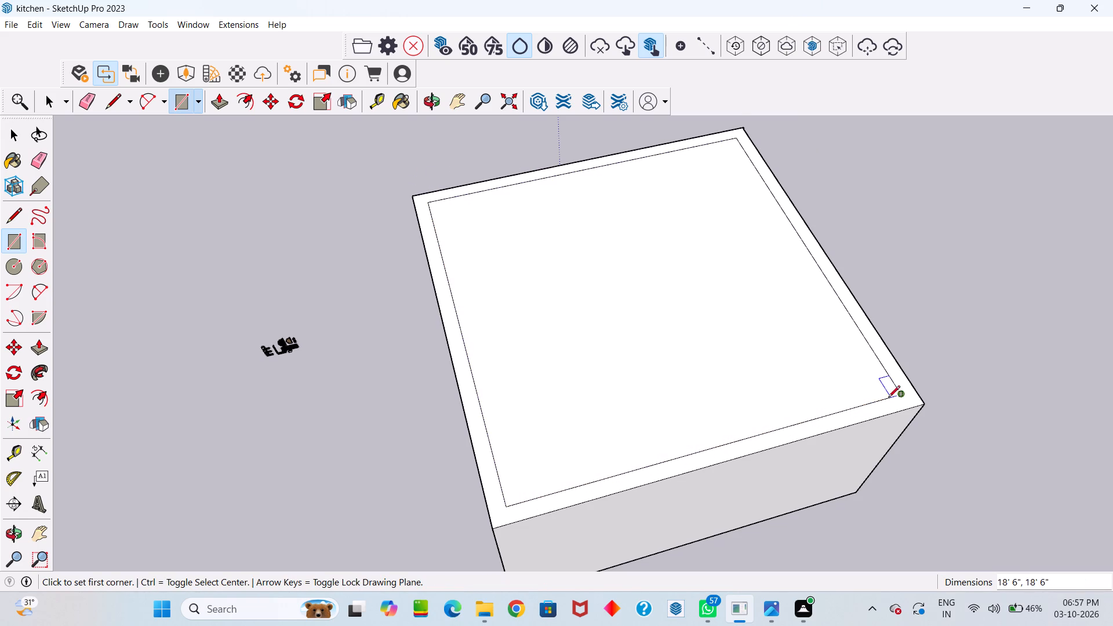
Make the new ceiling face and its edges a group.
key(space)
double_click(814, 374)
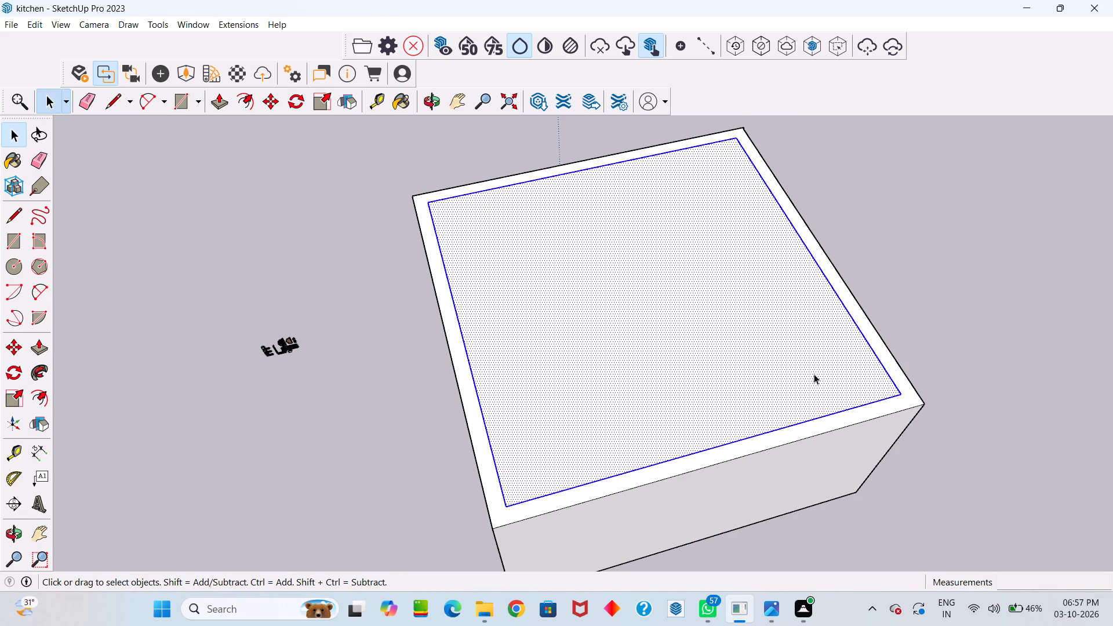
right_click(814, 374)
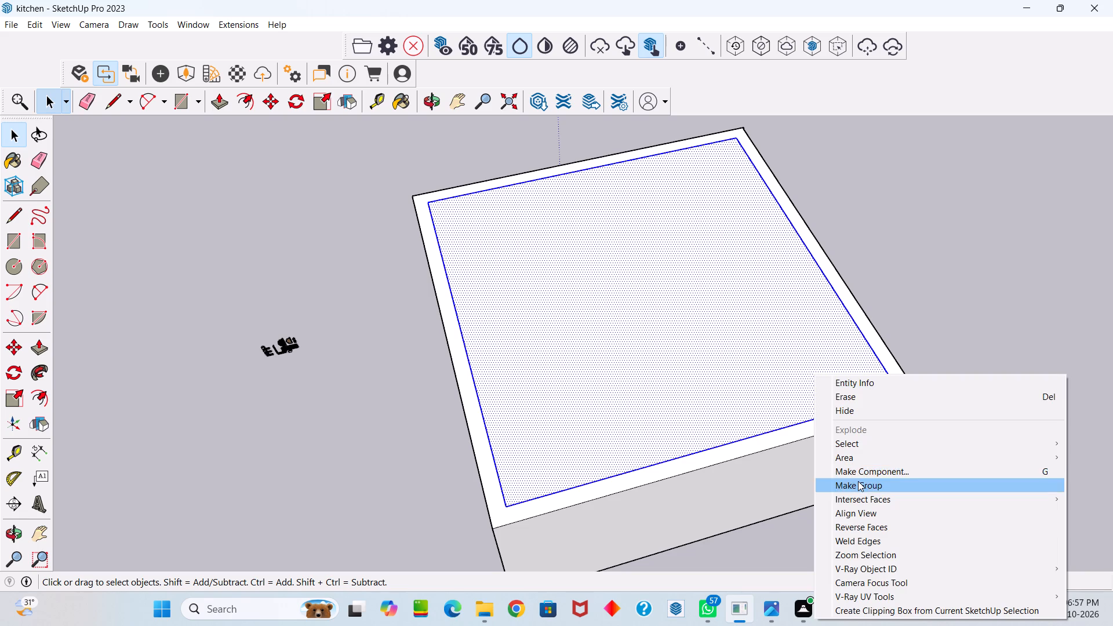
click(858, 481)
Open the ceiling group for editing and push/pull its face upward by 12 inches.
click(728, 373)
click(732, 371)
double_click(732, 371)
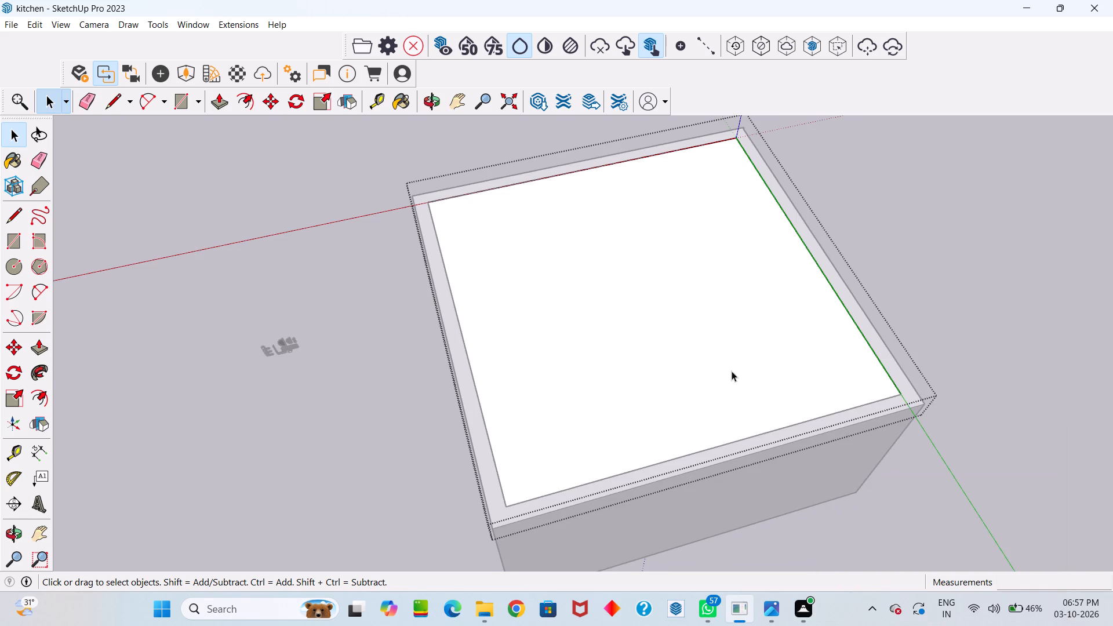
key(p)
click(732, 371)
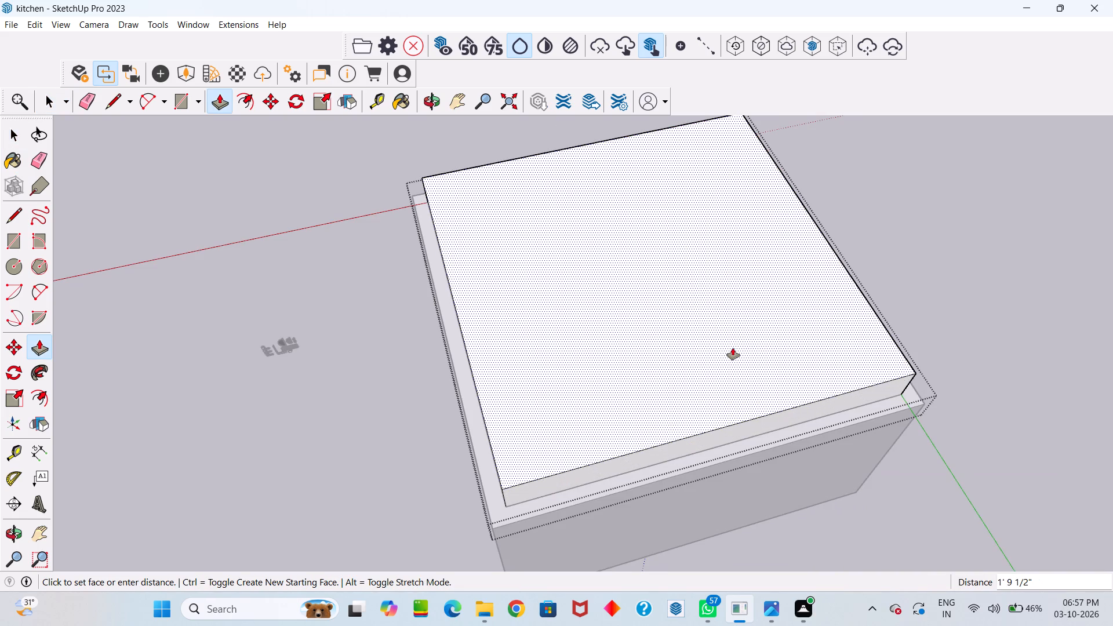
key(1)
key(2)
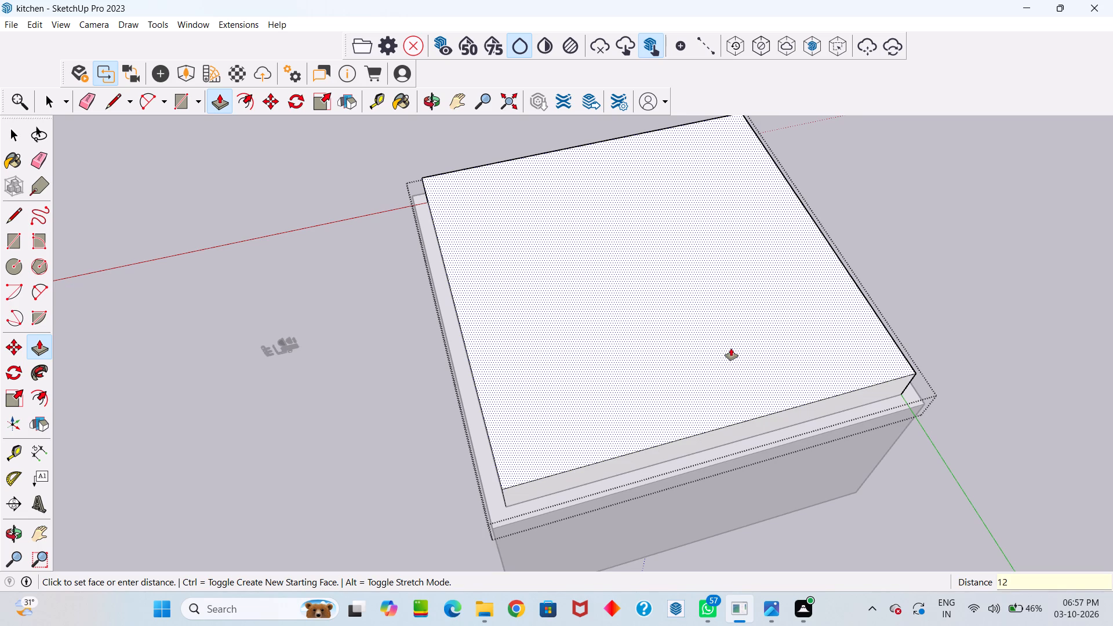
key(Return)
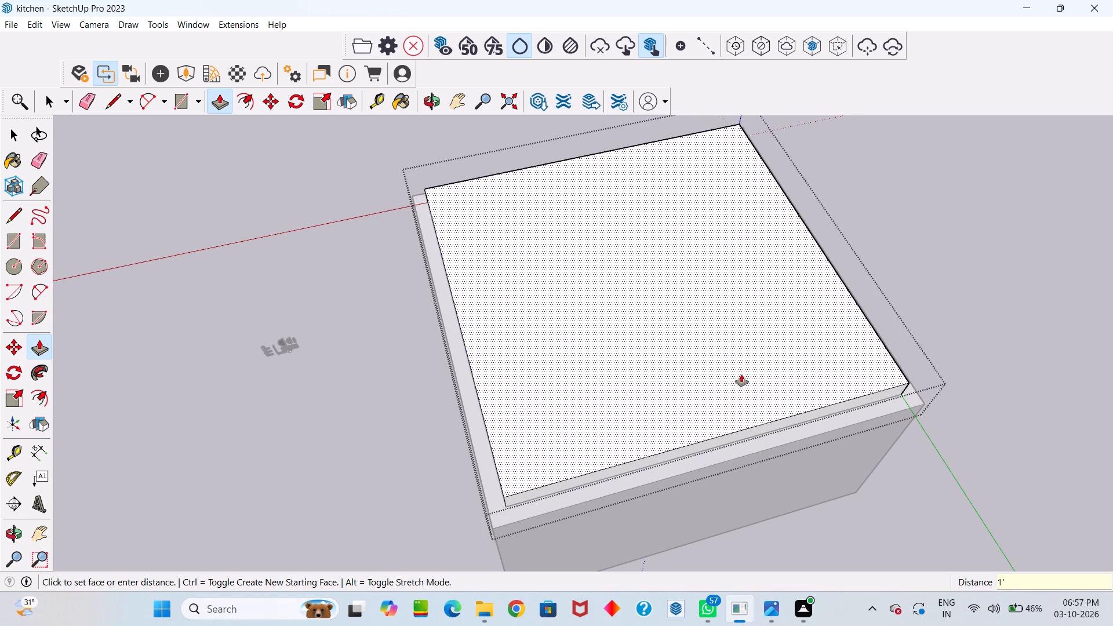
Offset the ceiling slab's top outline inward by 24 inches, and offset the resulting inner rectangle inward by another 18 inches.
key(f)
click(741, 374)
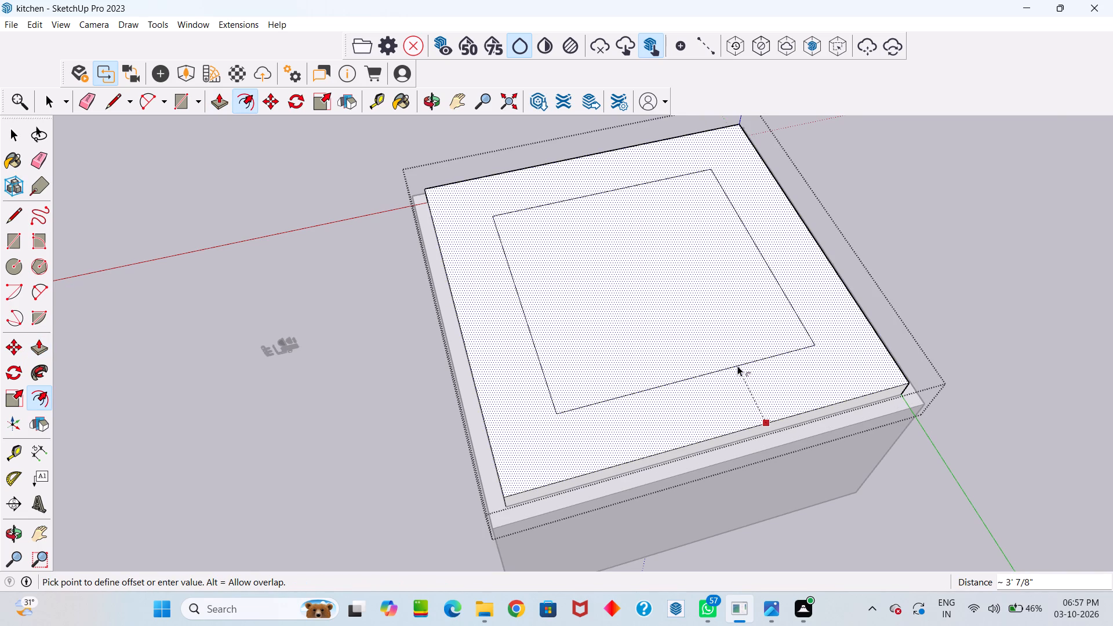
text(24)
key(Return)
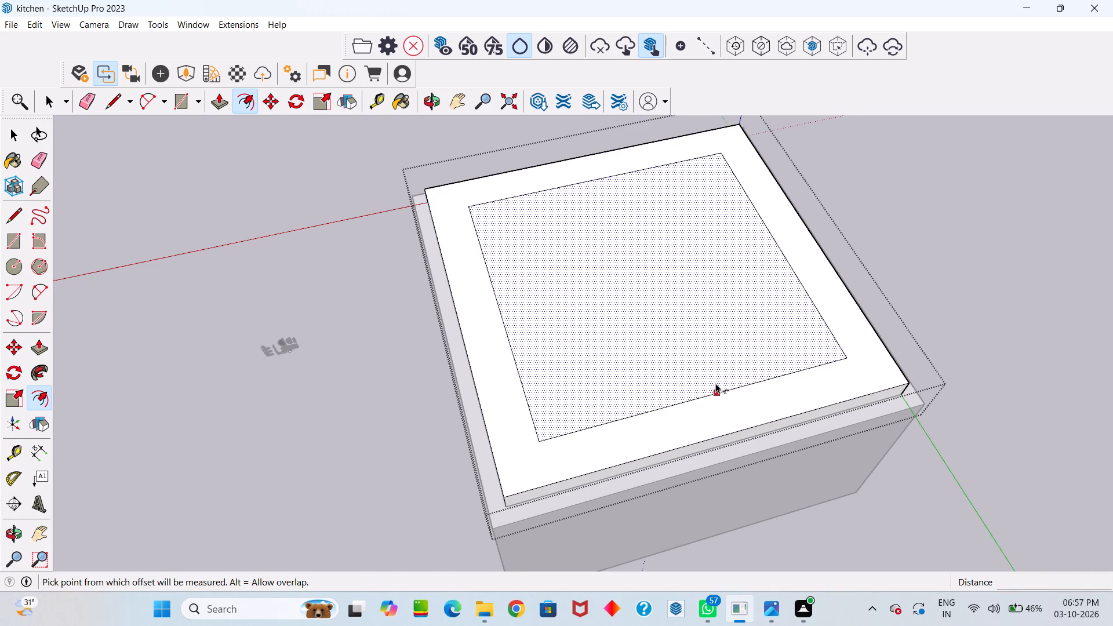
click(715, 384)
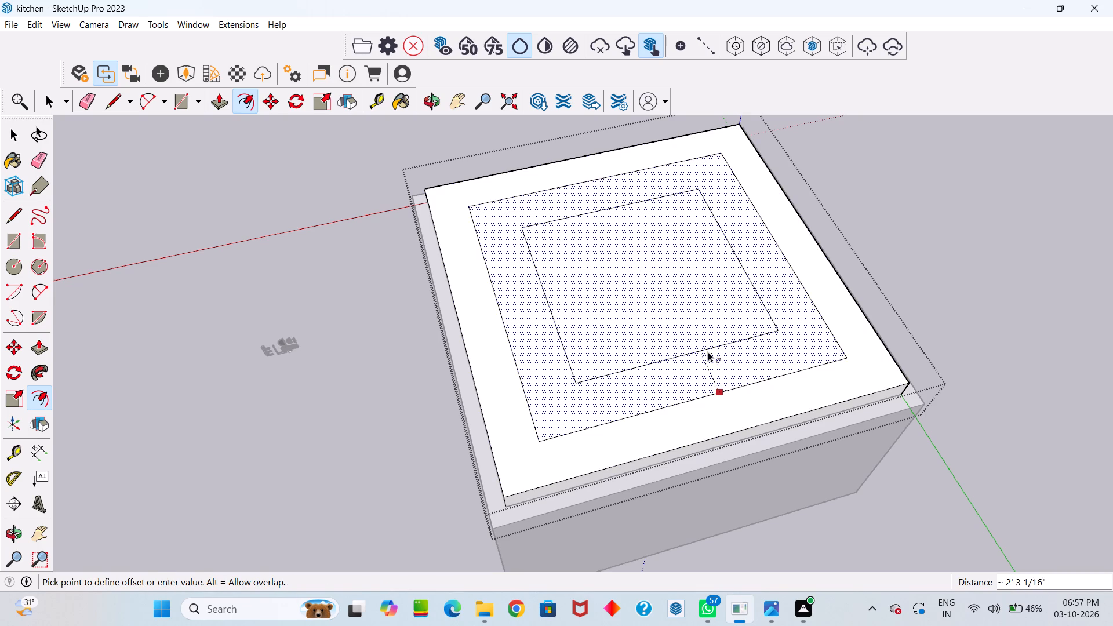
text(18)
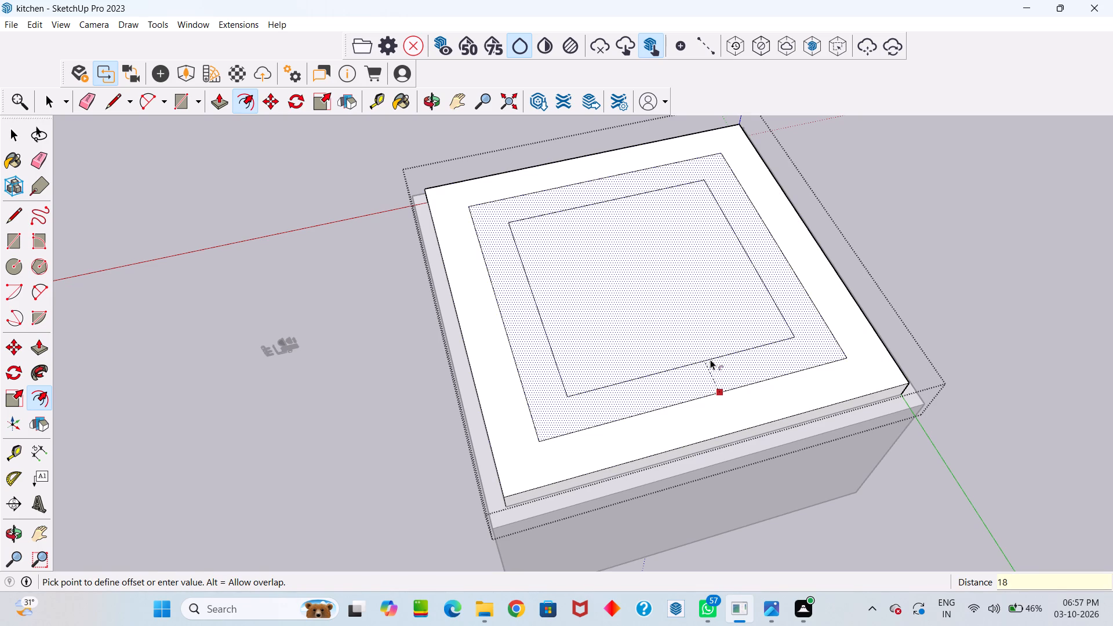
key(Return)
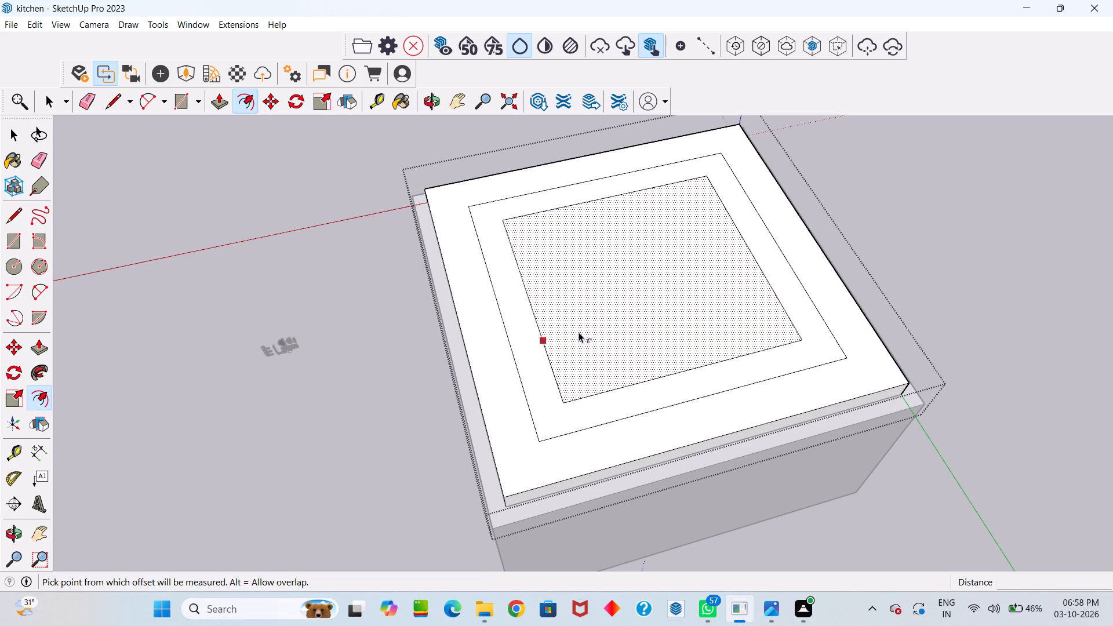
Offset the innermost ceiling rectangle inward by 2 inches to form a narrow strip around it.
key(f)
click(579, 332)
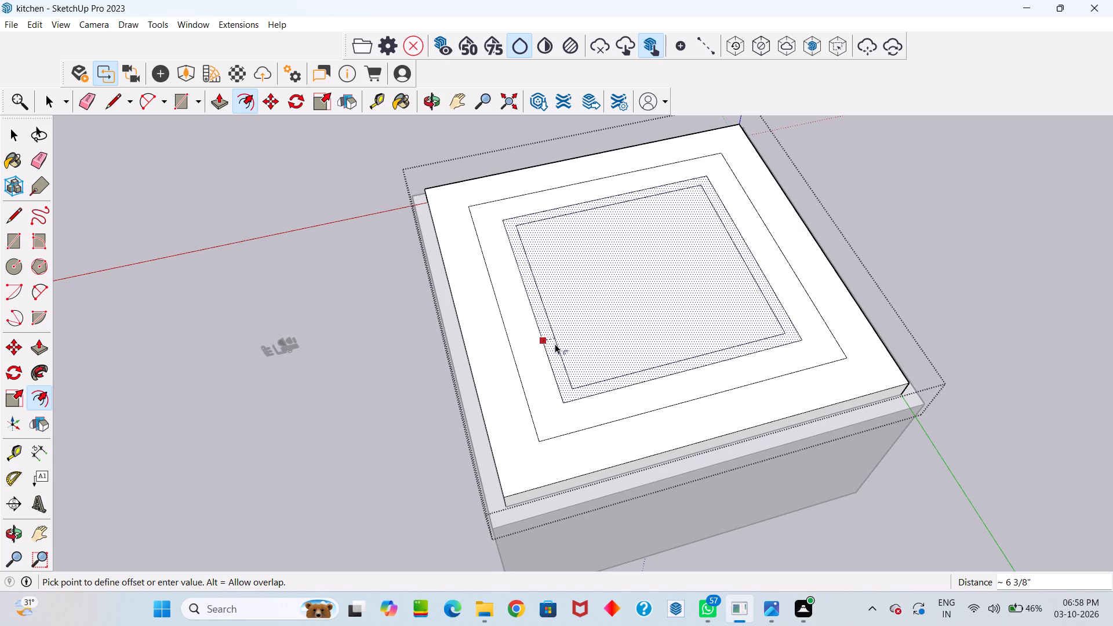
key(2)
key(Return)
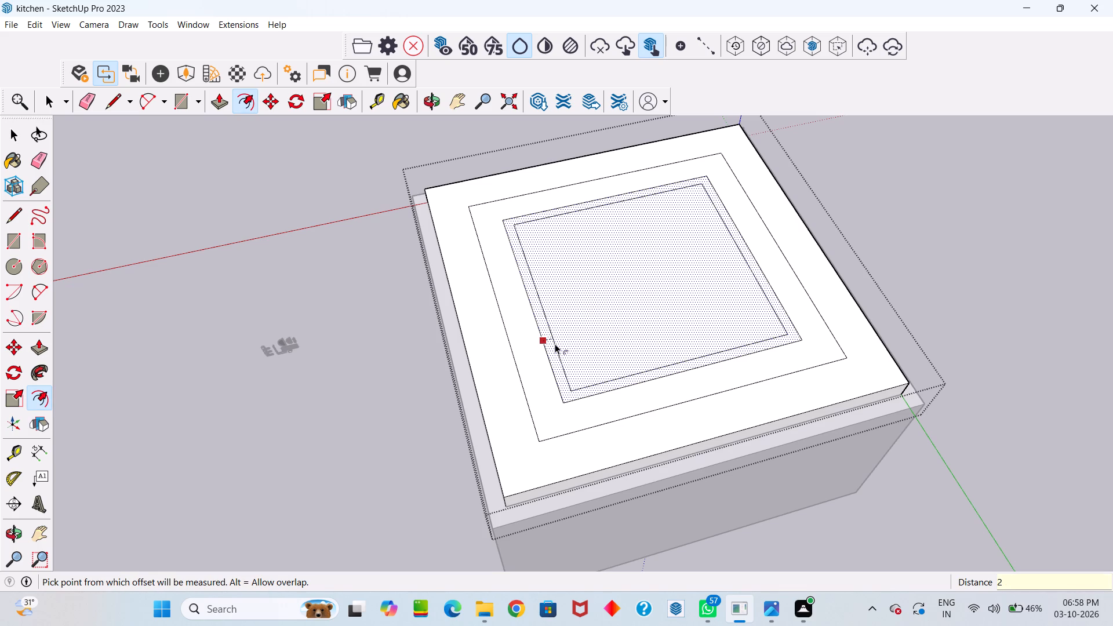
scroll(541, 355, up, 3)
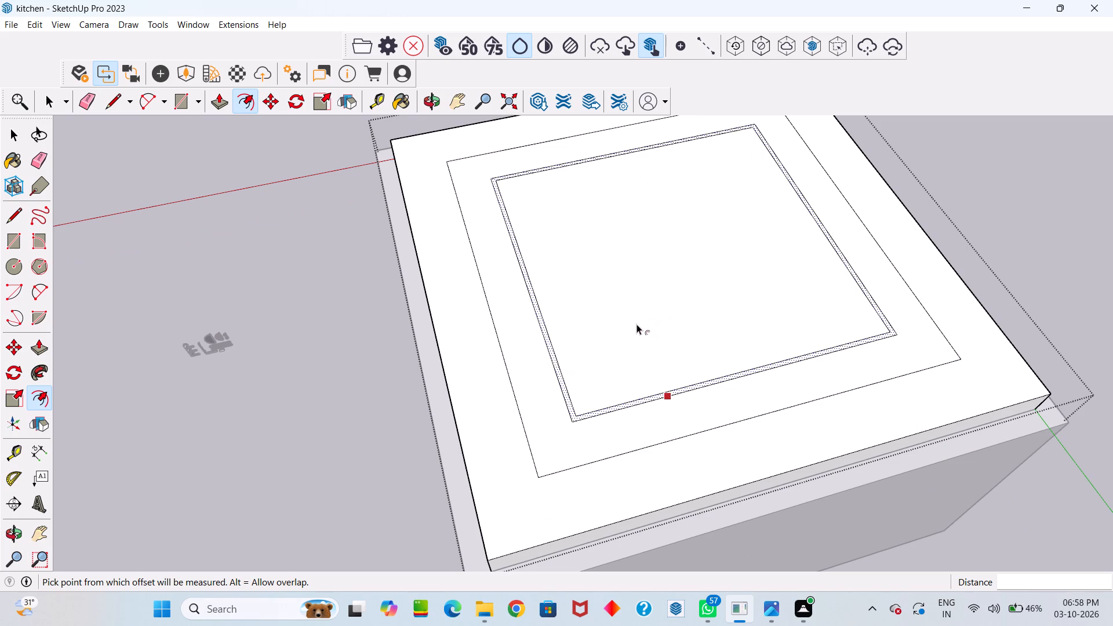
key(Escape)
Show the materials tray and paint the narrow 2-inch ceiling strip with 0027_PeachPuff from Colors-Named.
scroll(598, 402, up, 2)
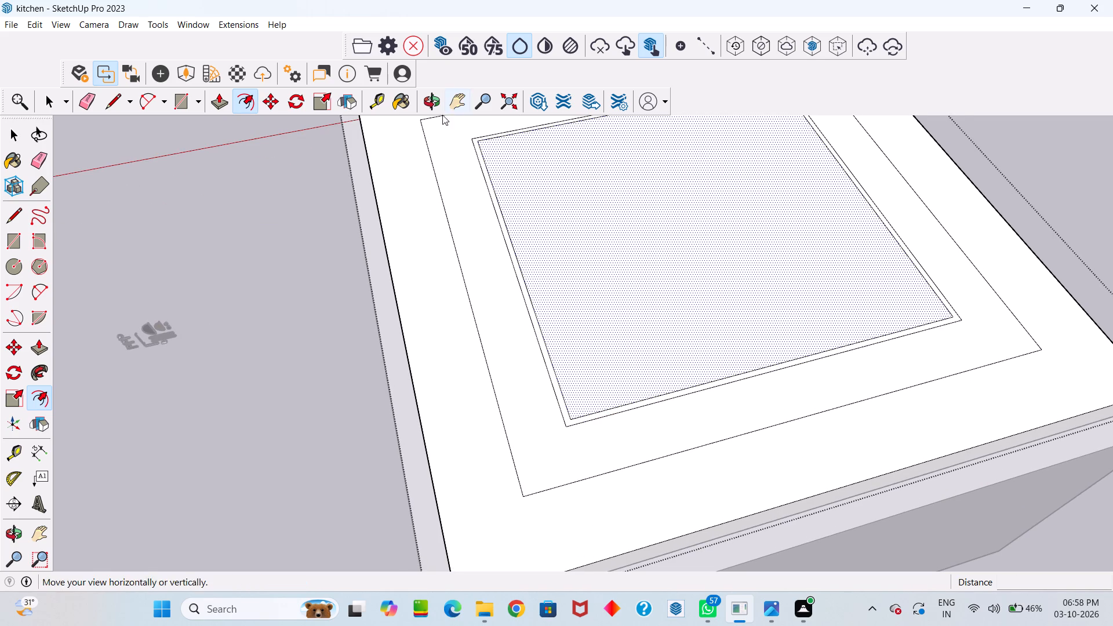
click(210, 28)
click(216, 38)
click(326, 41)
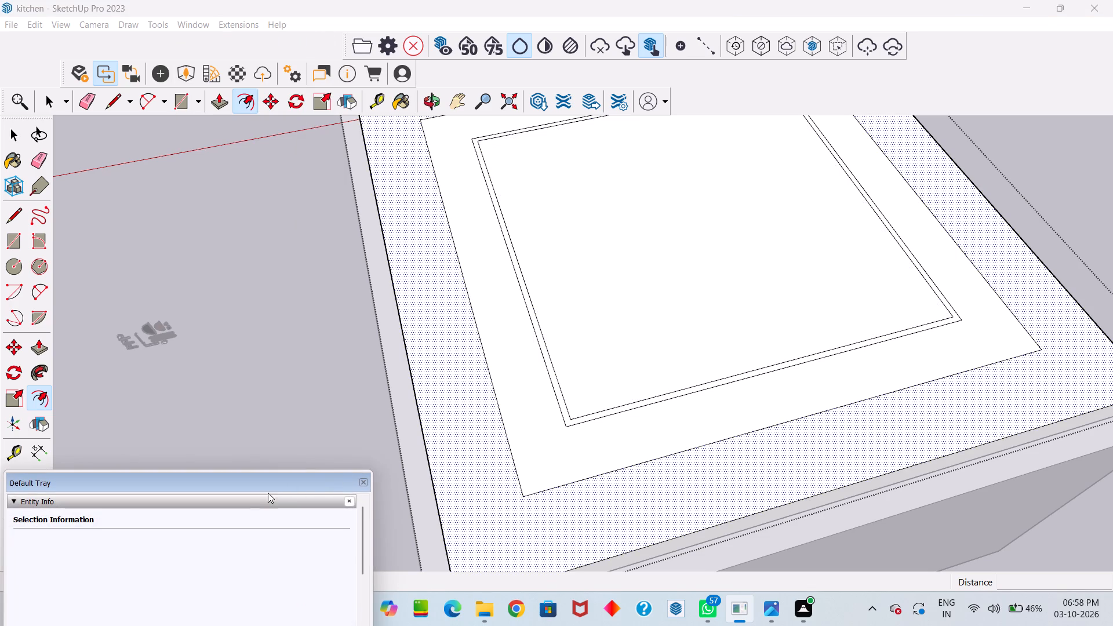
scroll(264, 495, down, 10)
scroll(262, 555, down, 2)
scroll(263, 555, up, 3)
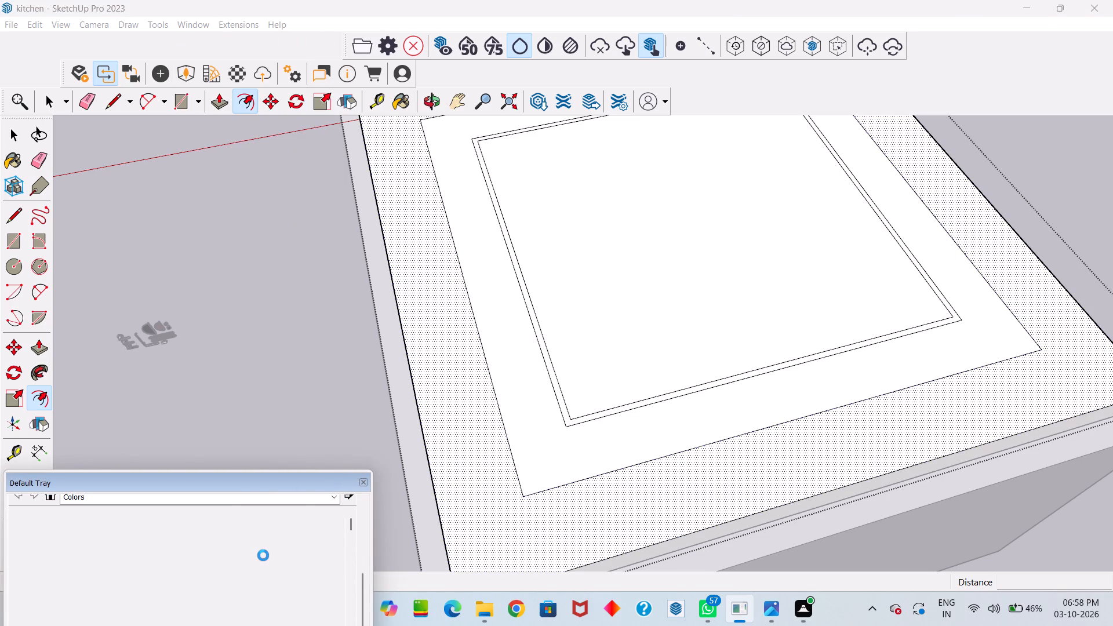
scroll(263, 555, up, 6)
click(319, 599)
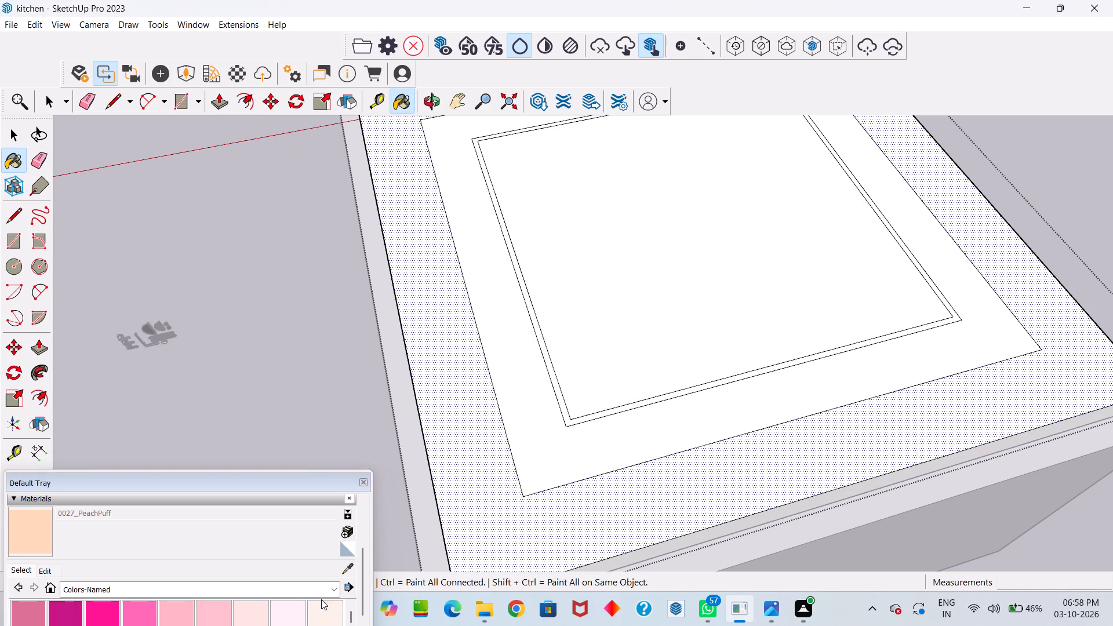
scroll(580, 324, up, 2)
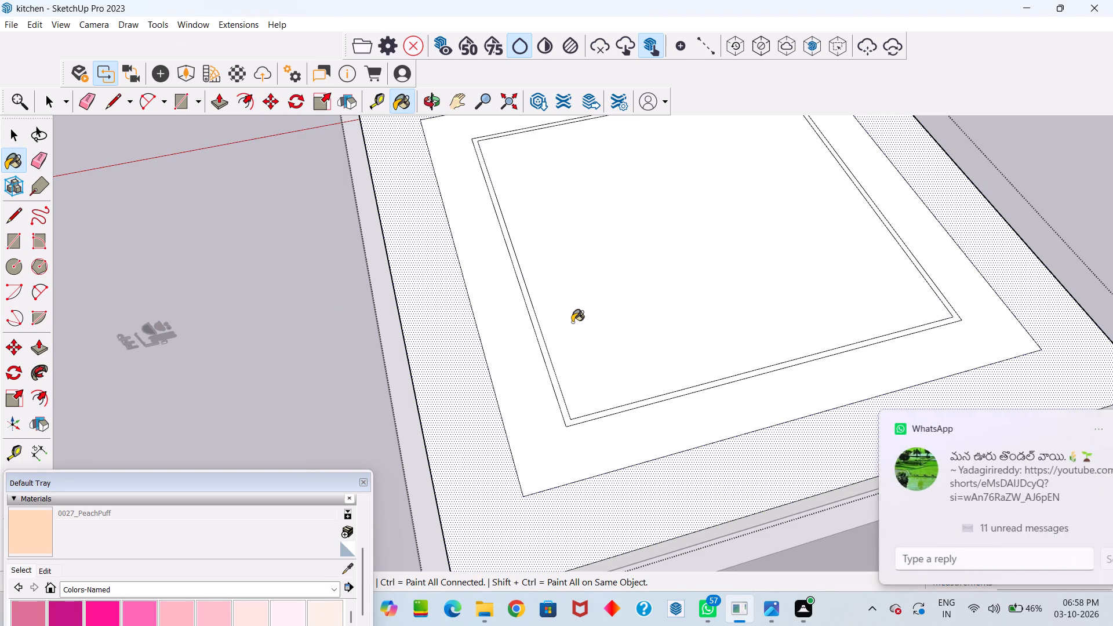
scroll(572, 322, up, 4)
scroll(511, 335, up, 3)
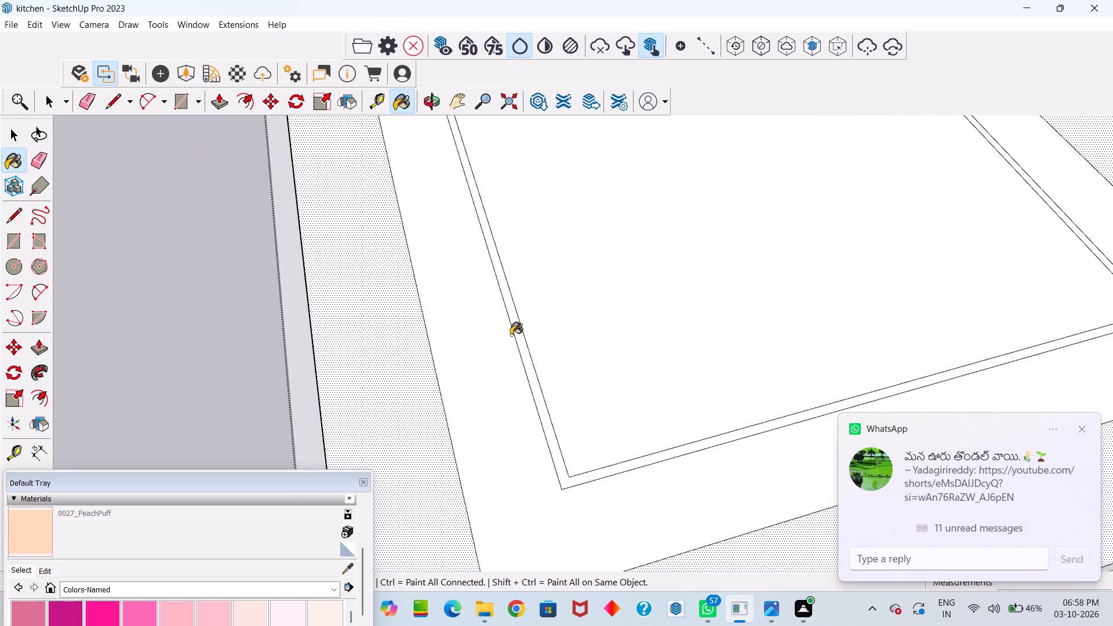
scroll(511, 335, up, 12)
click(515, 313)
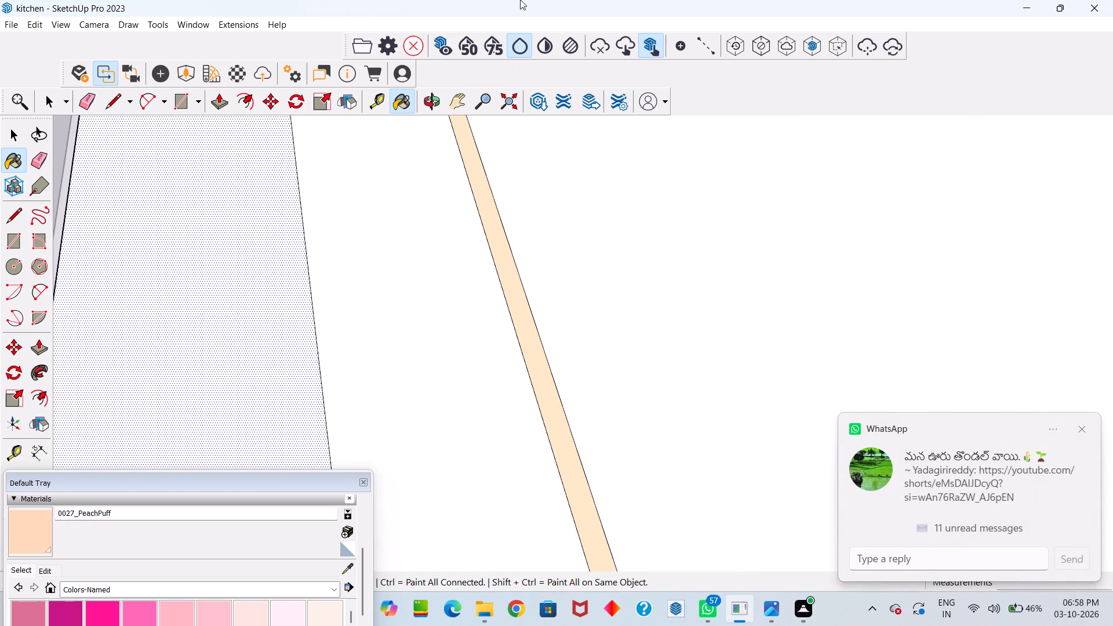
Look through the scene's materials in the Enscape Material Editor for the ceiling strip's material, minimizing the editor when done.
scroll(482, 194, up, 1)
scroll(485, 214, down, 12)
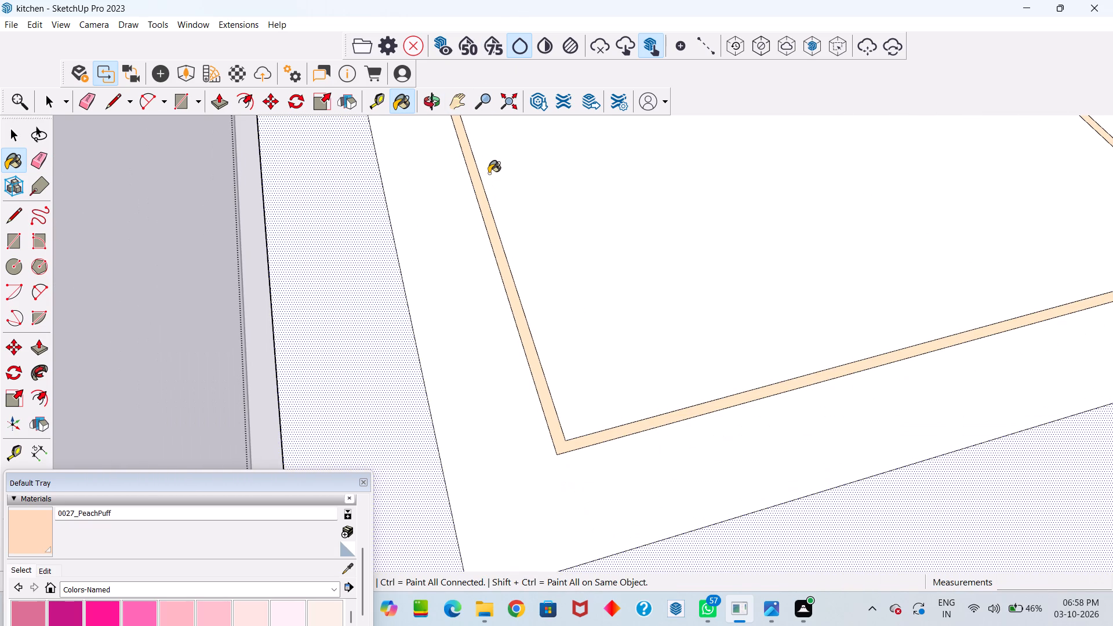
scroll(477, 118, up, 4)
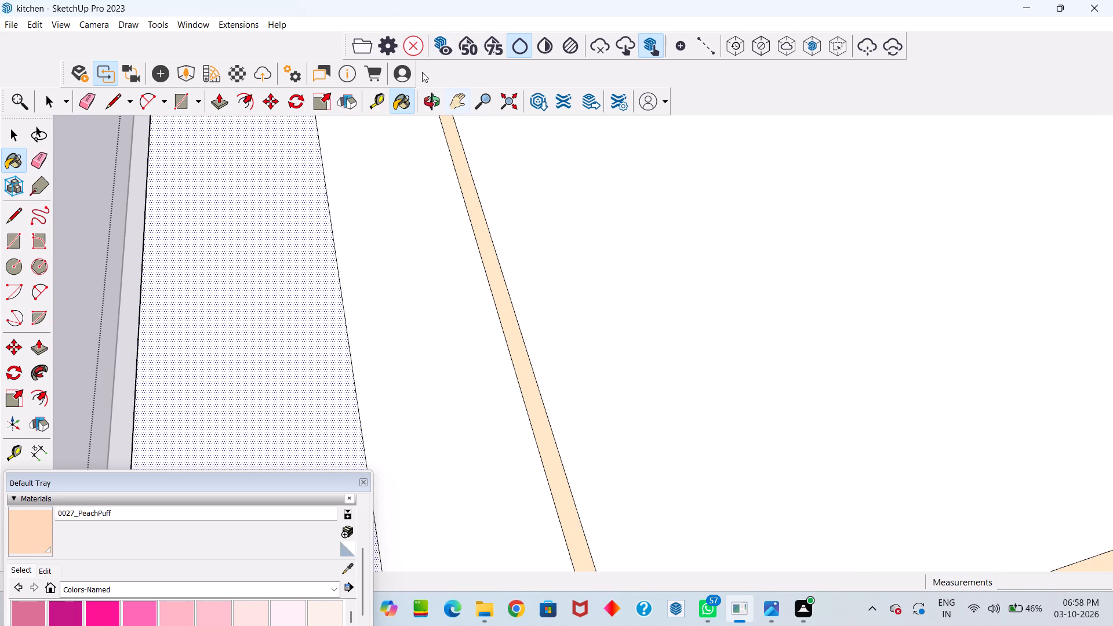
click(244, 70)
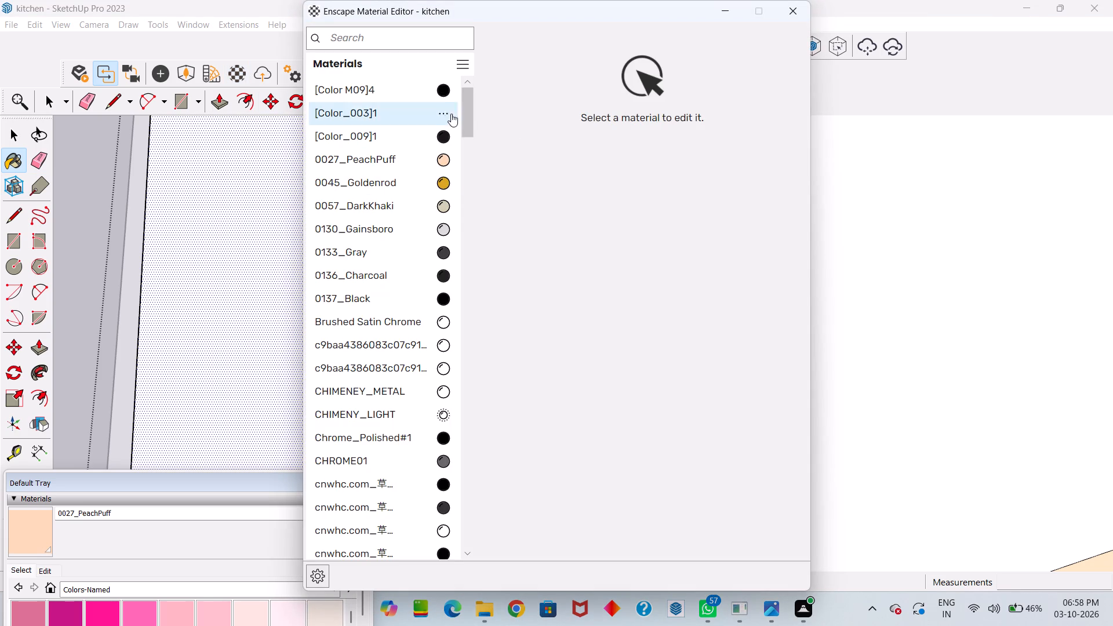
scroll(425, 377, down, 12)
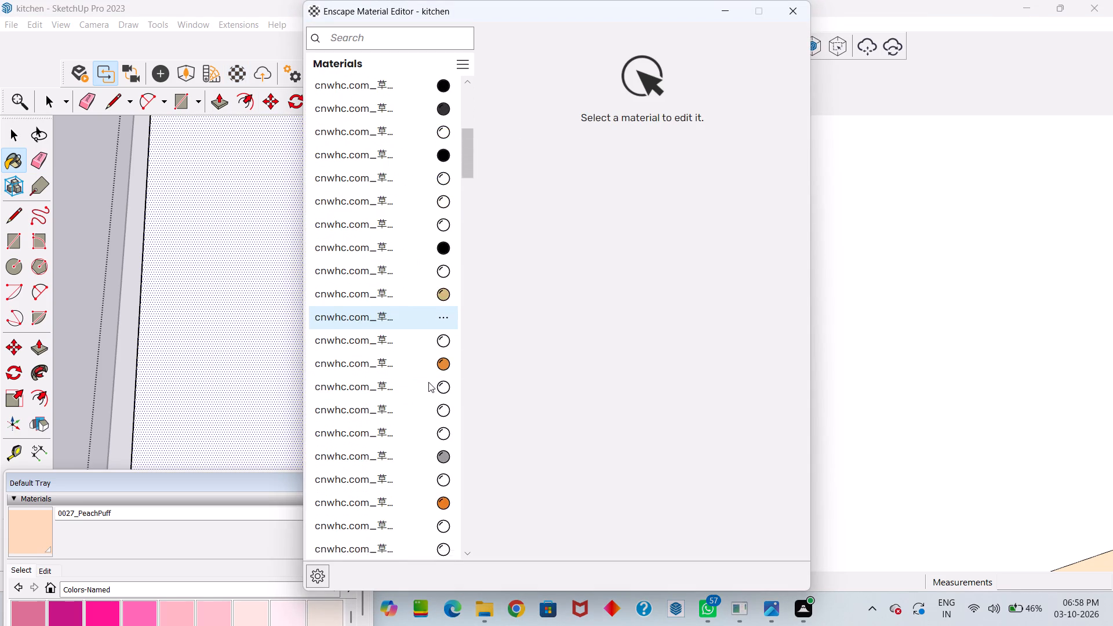
scroll(461, 215, up, 6)
click(725, 11)
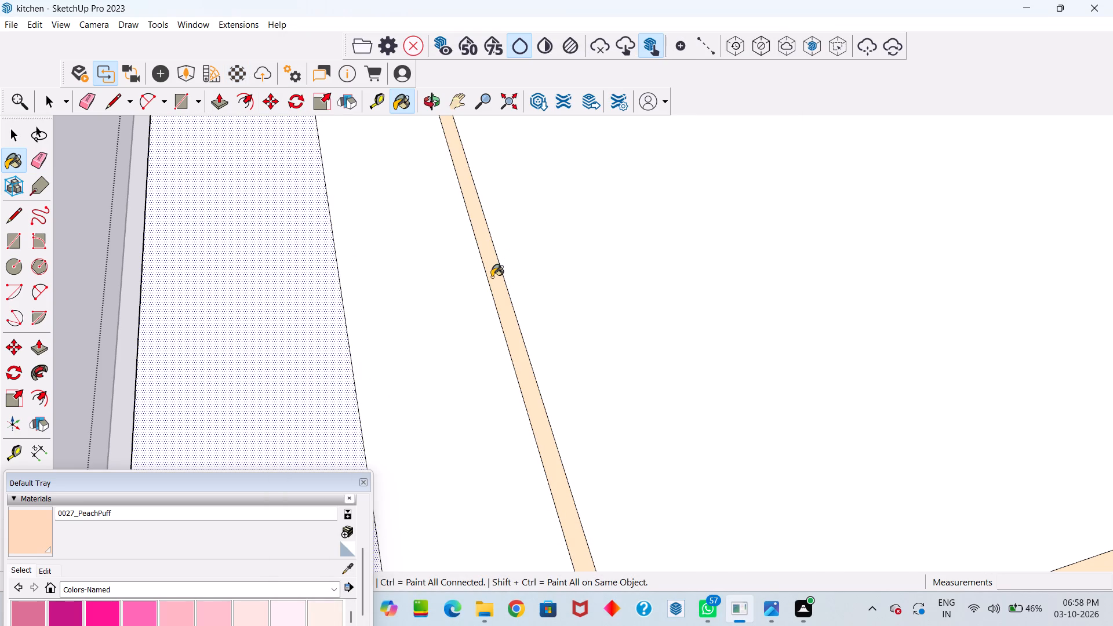
click(492, 277)
click(228, 70)
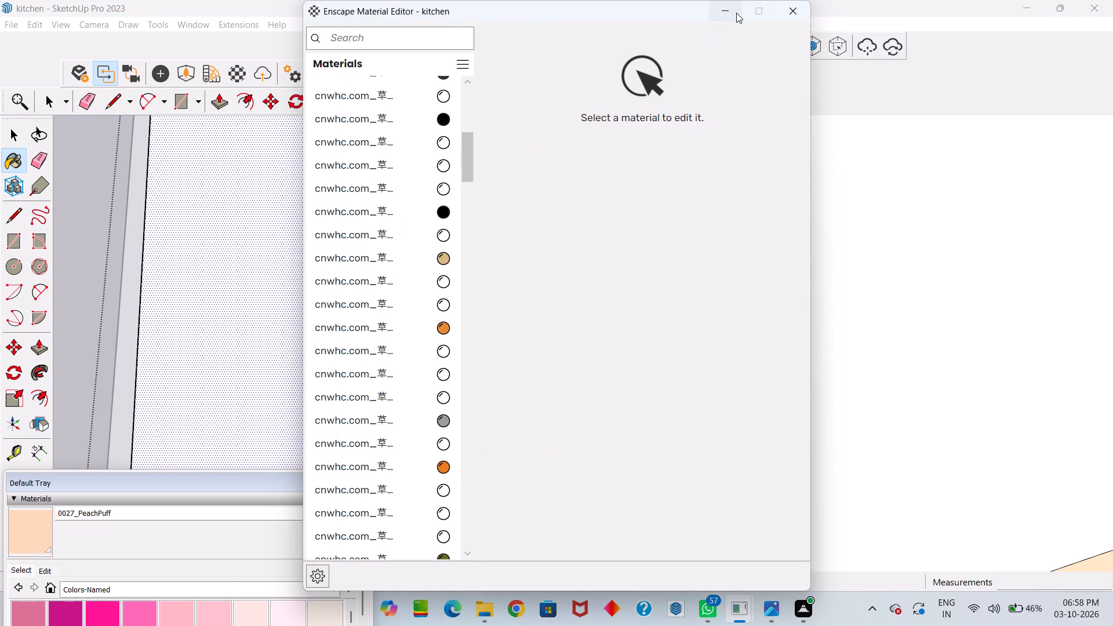
click(736, 13)
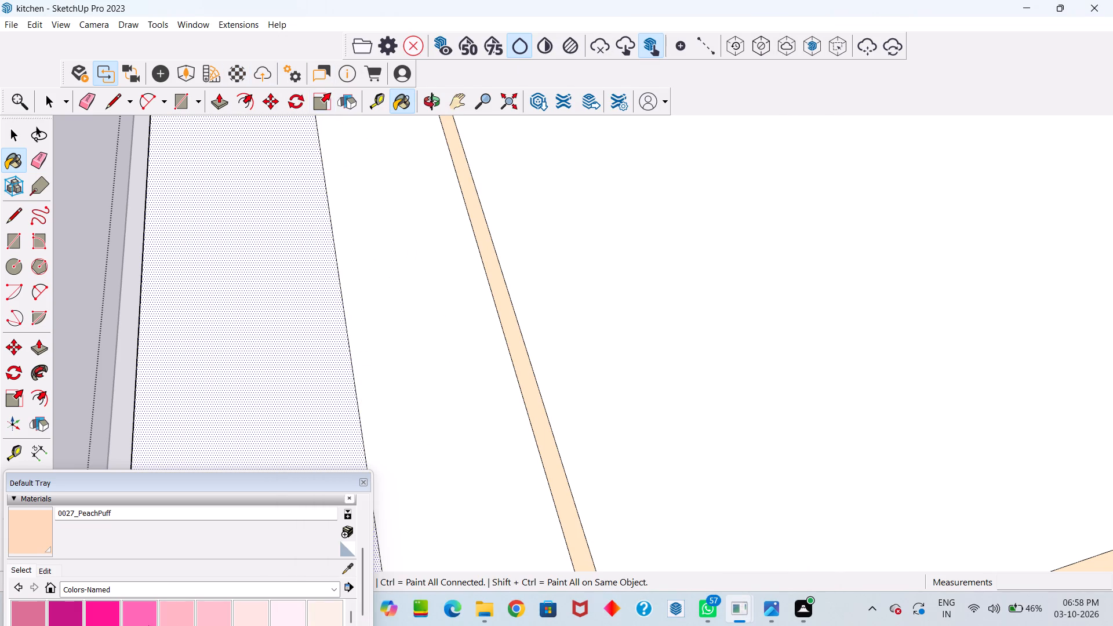
Repaint the narrow 2-inch ceiling strip with 0066_Honeydew from Colors-Named.
scroll(78, 625, down, 4)
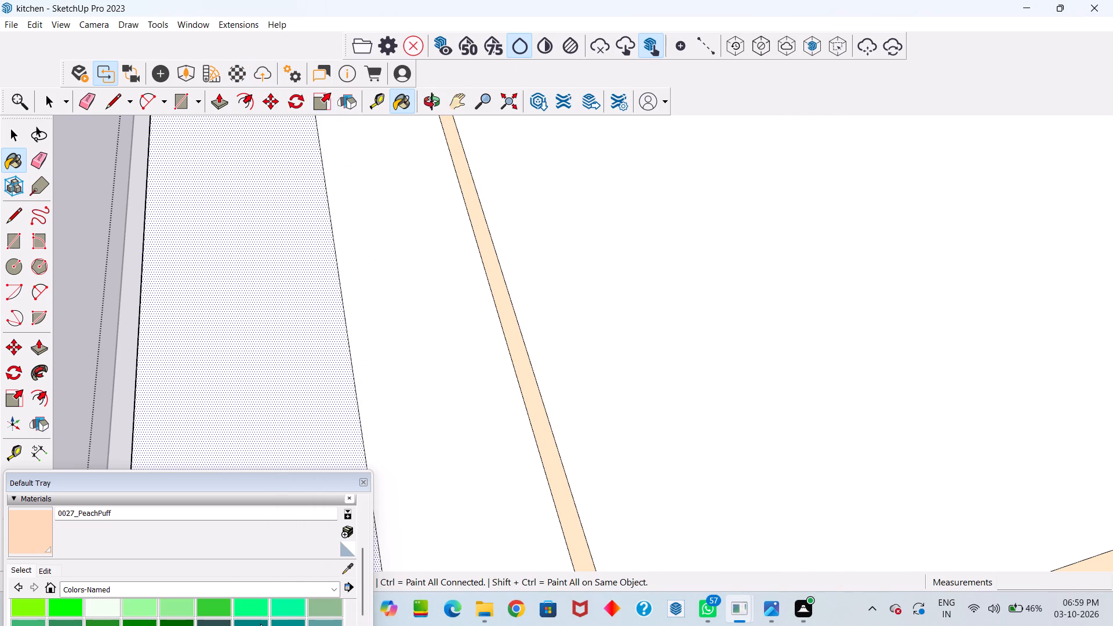
click(108, 610)
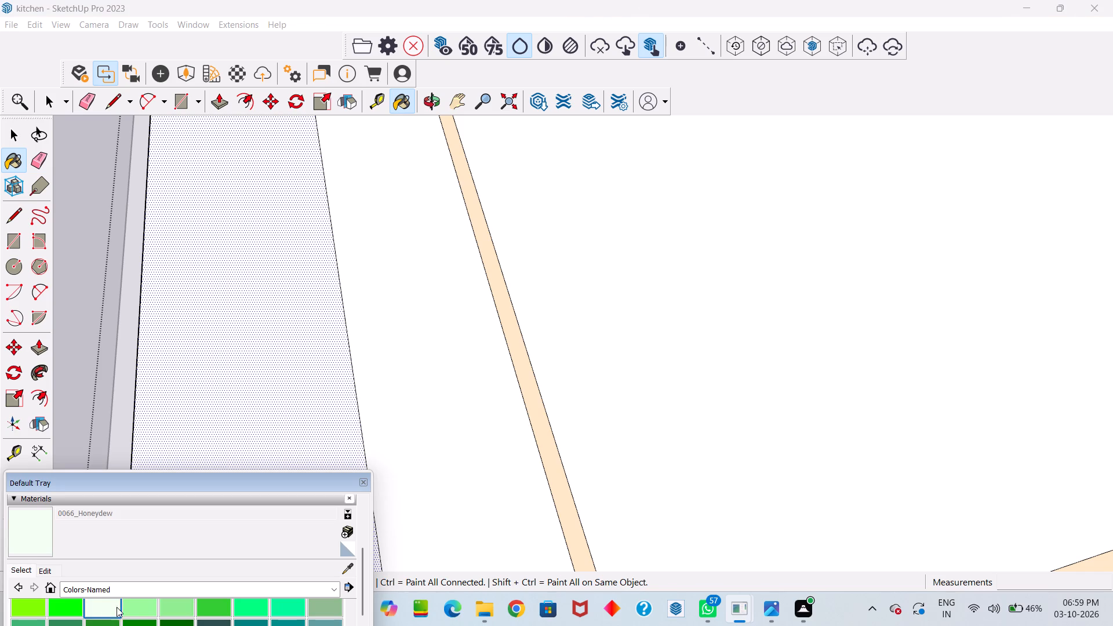
click(480, 249)
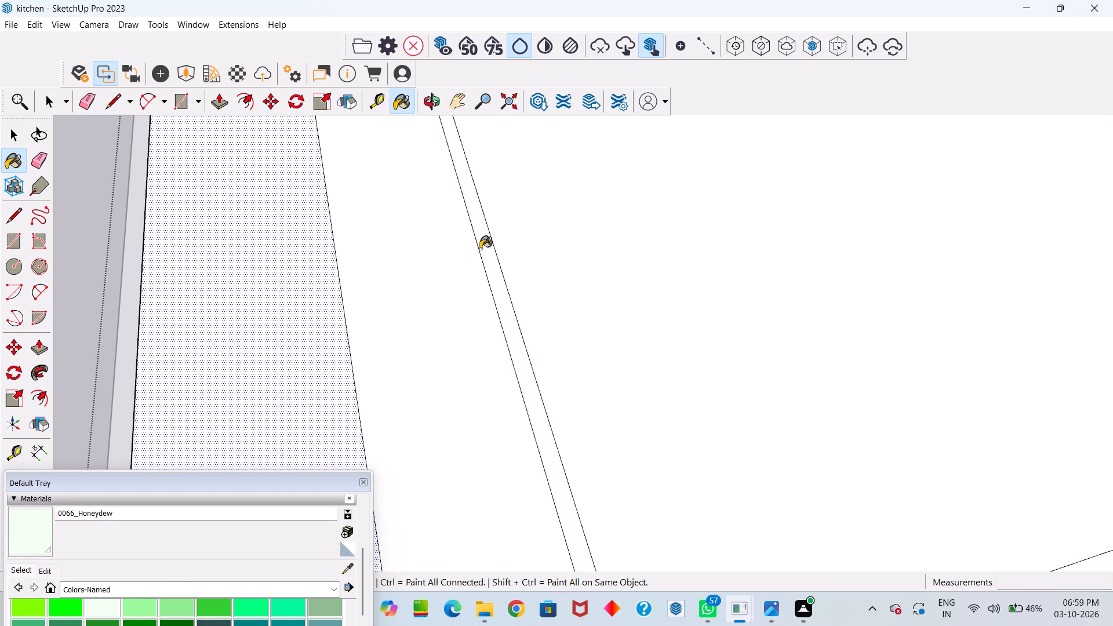
Make the 0066_Honeydew material Self-illuminated in the Enscape Material Editor with a luminance of about 35,299 cd/m², and minimize the editor.
click(238, 68)
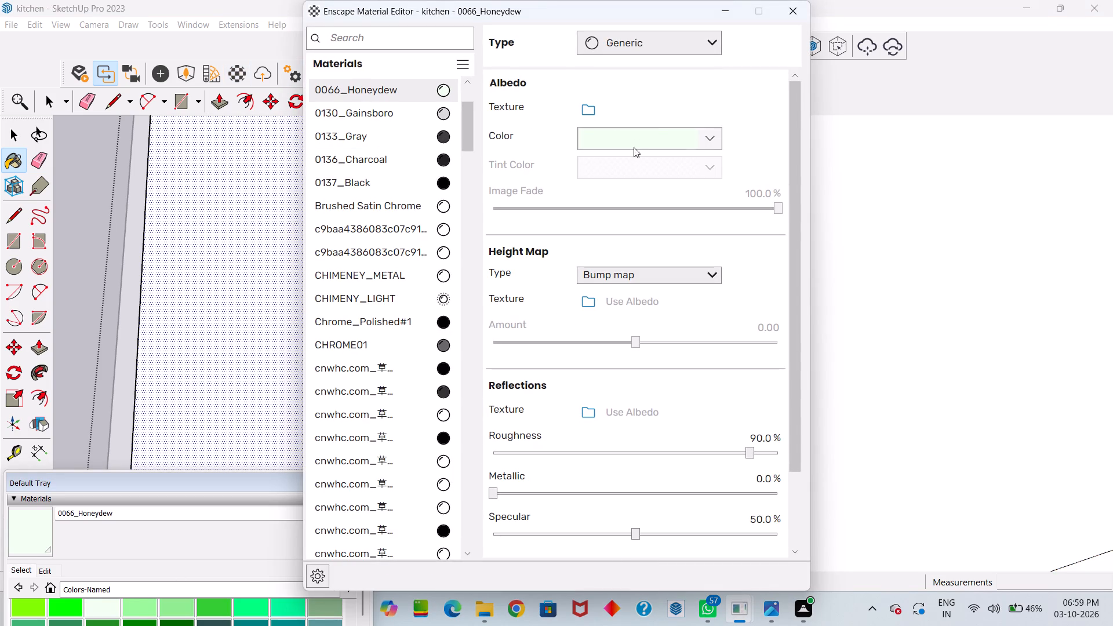
click(708, 53)
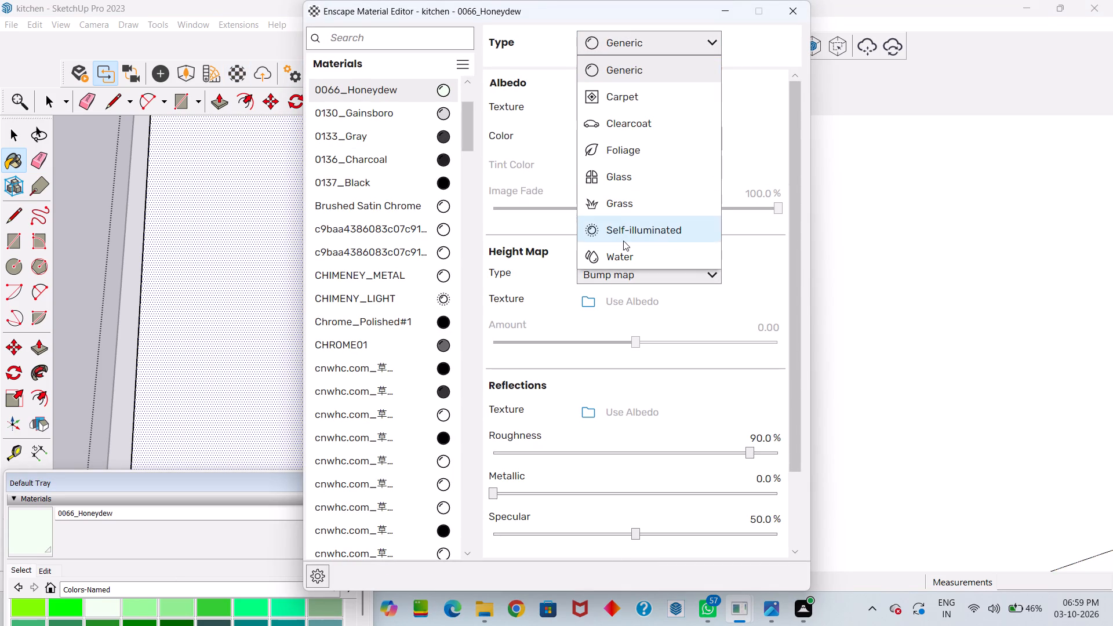
click(628, 234)
drag(706, 118, 722, 123)
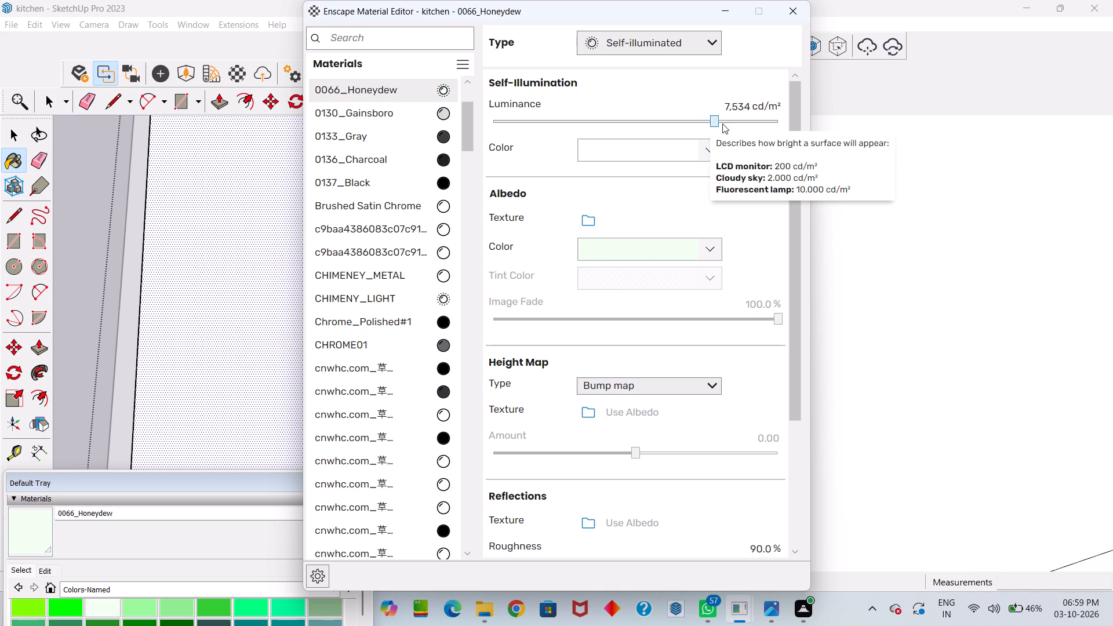
drag(722, 123, 752, 128)
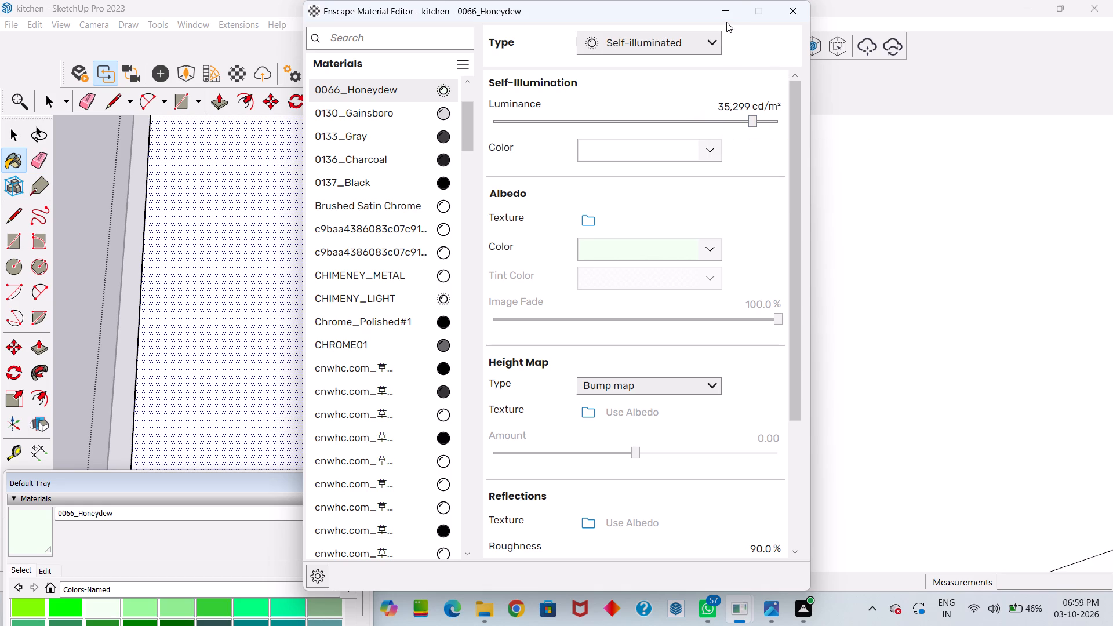
click(726, 14)
Select the whole ceiling slab geometry and flip it about its horizontal plane so the offset borders and strip face into the room.
scroll(642, 259, down, 17)
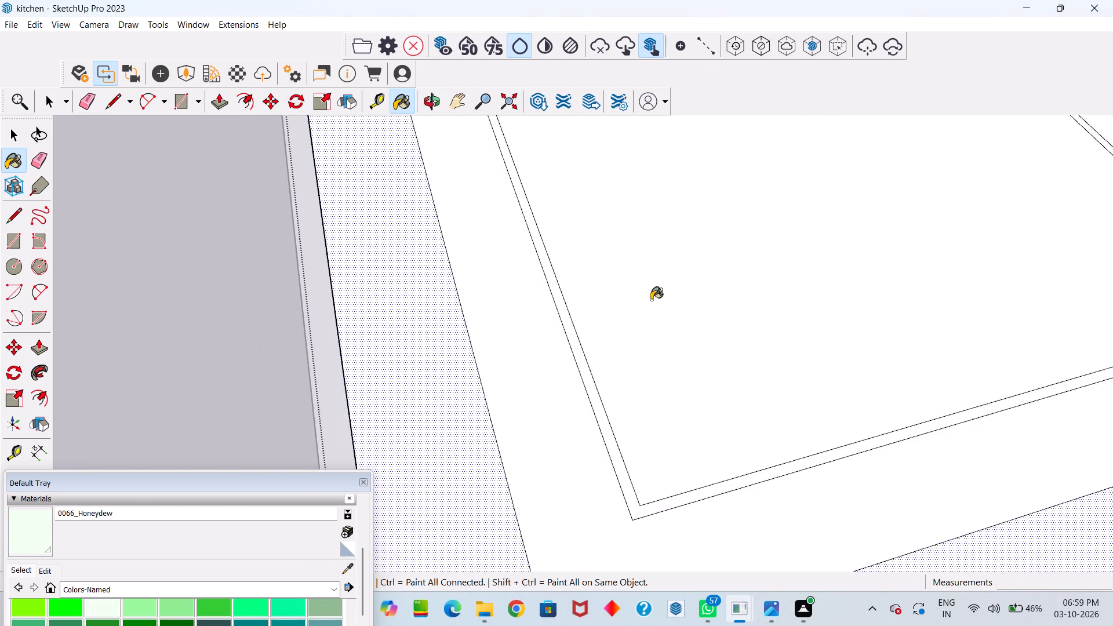
scroll(651, 300, down, 20)
scroll(651, 300, down, 1)
key(space)
middle_drag(717, 338, 631, 316)
scroll(859, 301, down, 3)
triple_click(846, 344)
click(846, 344)
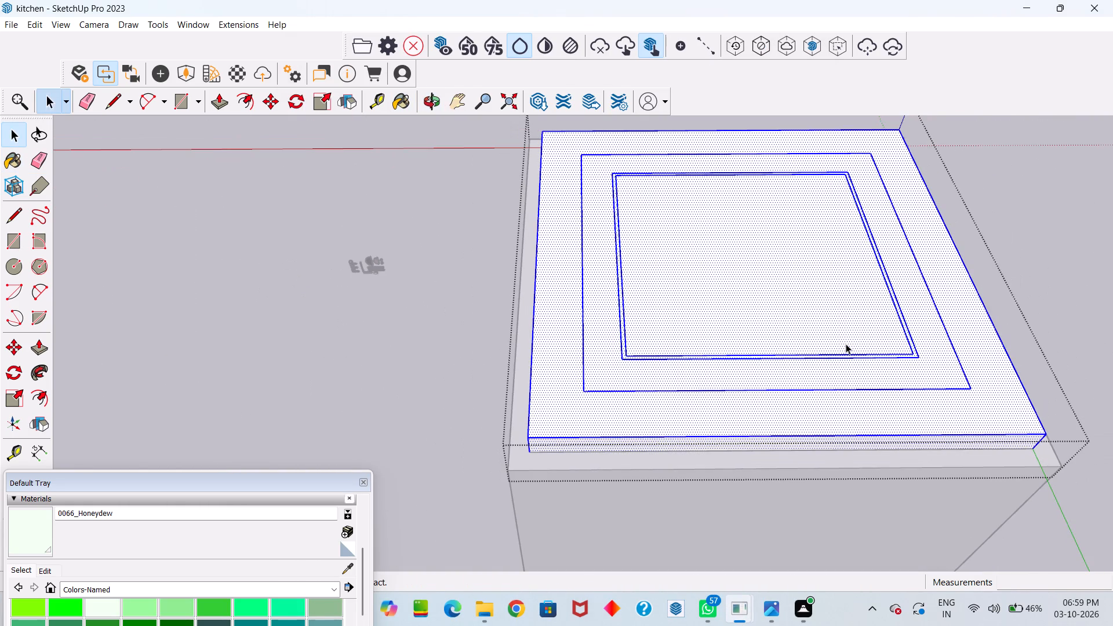
click(342, 100)
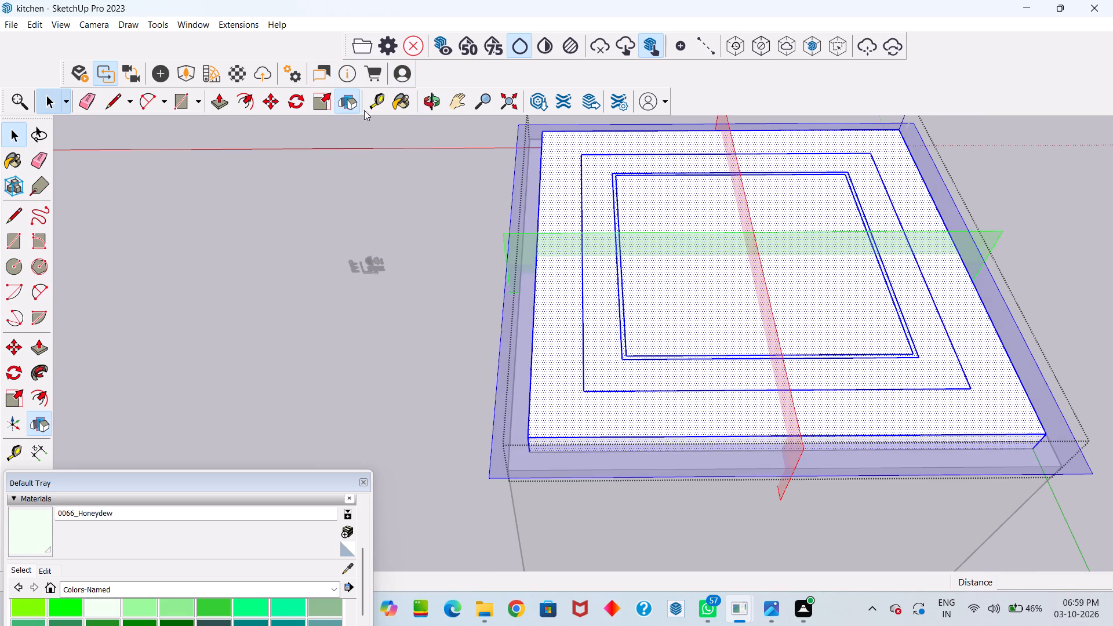
click(496, 389)
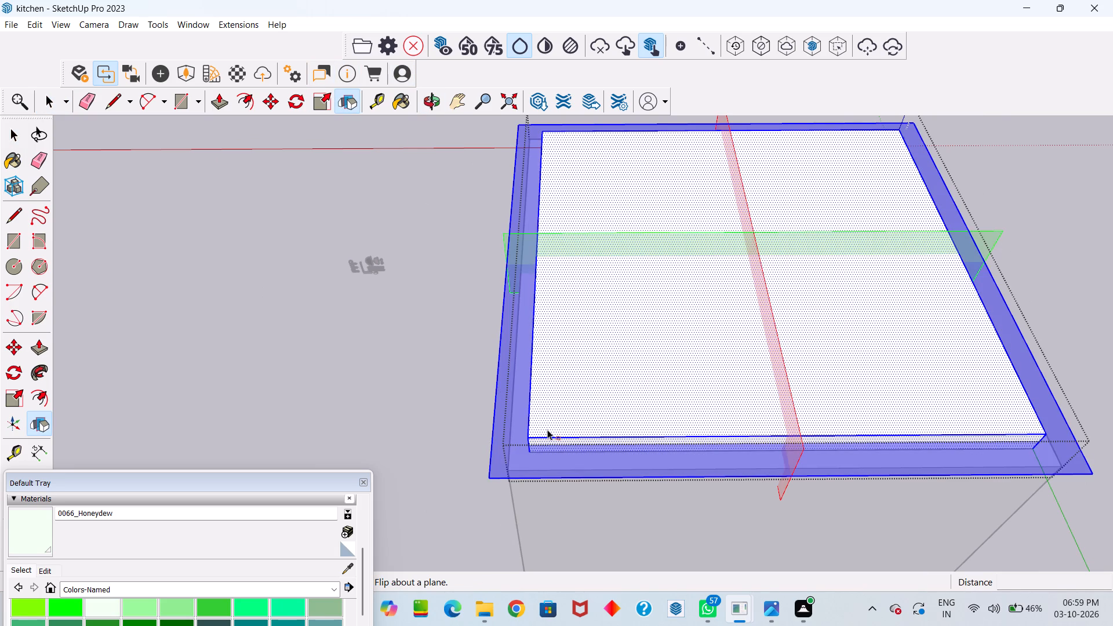
Move the flipped ceiling slab down 1' by its corner to sit level with the wall tops, and leave the group.
key(m)
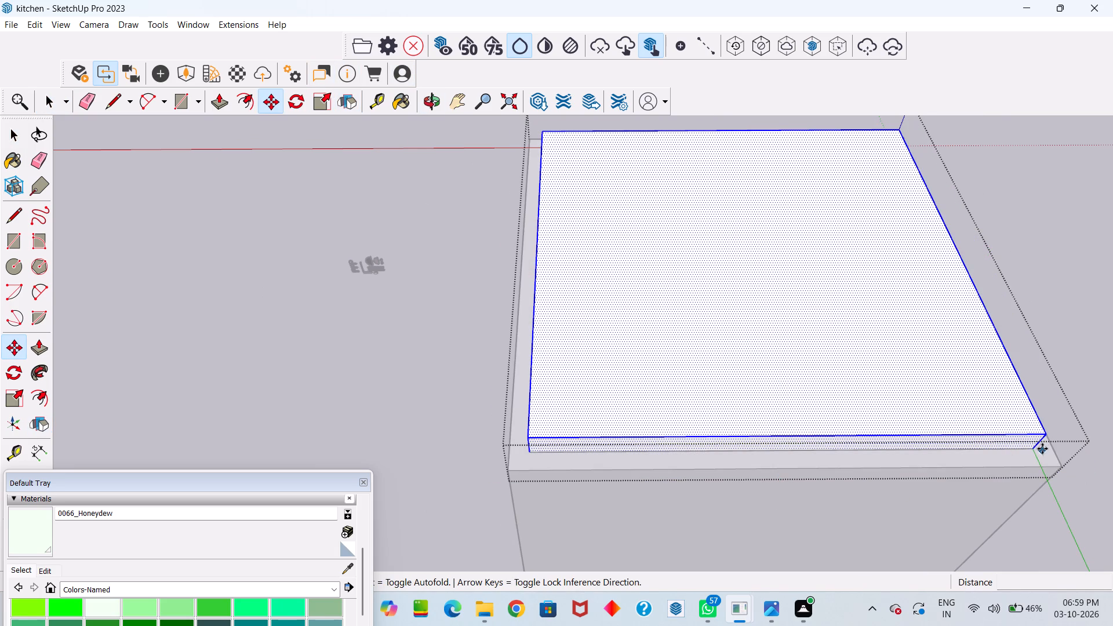
click(1043, 436)
click(1038, 447)
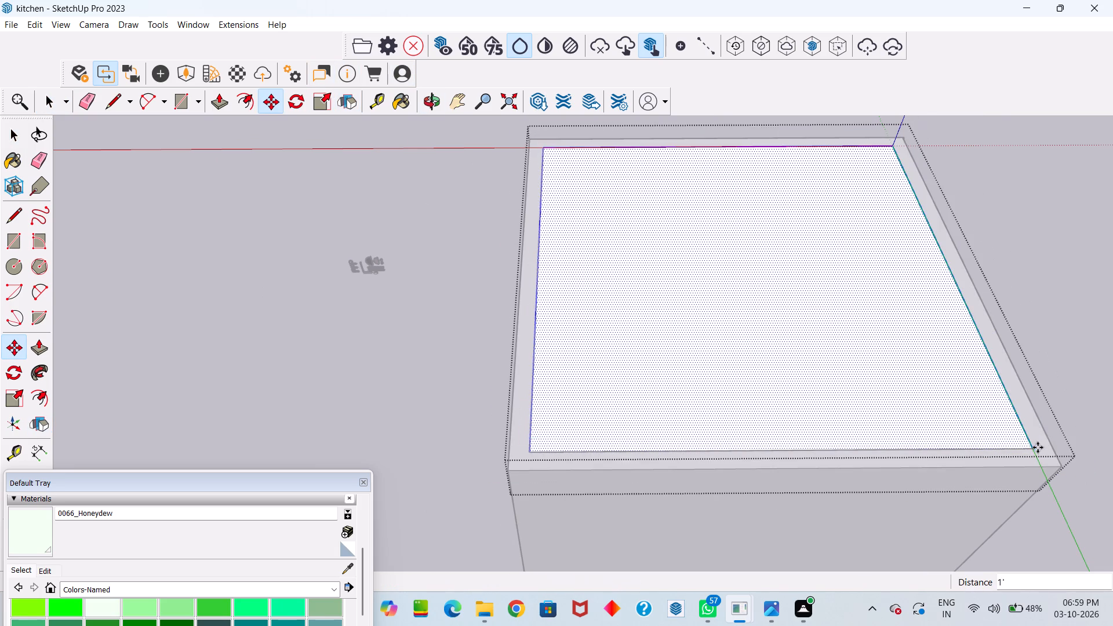
key(space)
click(1040, 333)
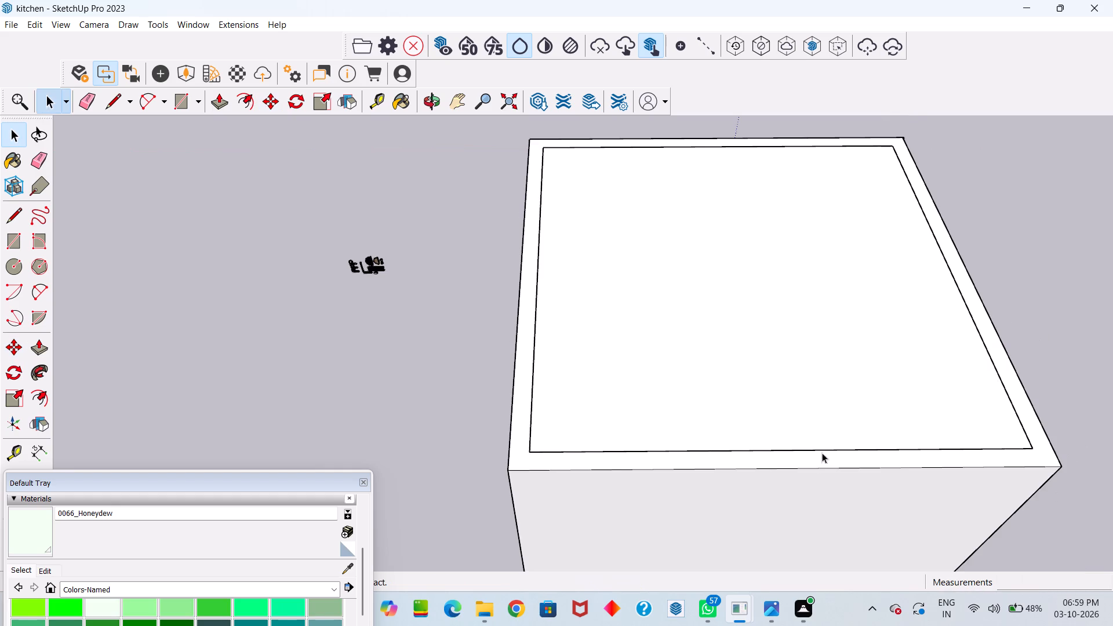
Examine the kitchen interior through the window and from inside, including the ceiling, marble wall, refrigerator and cooktop counter.
middle_drag(816, 476, 640, 326)
scroll(789, 345, up, 3)
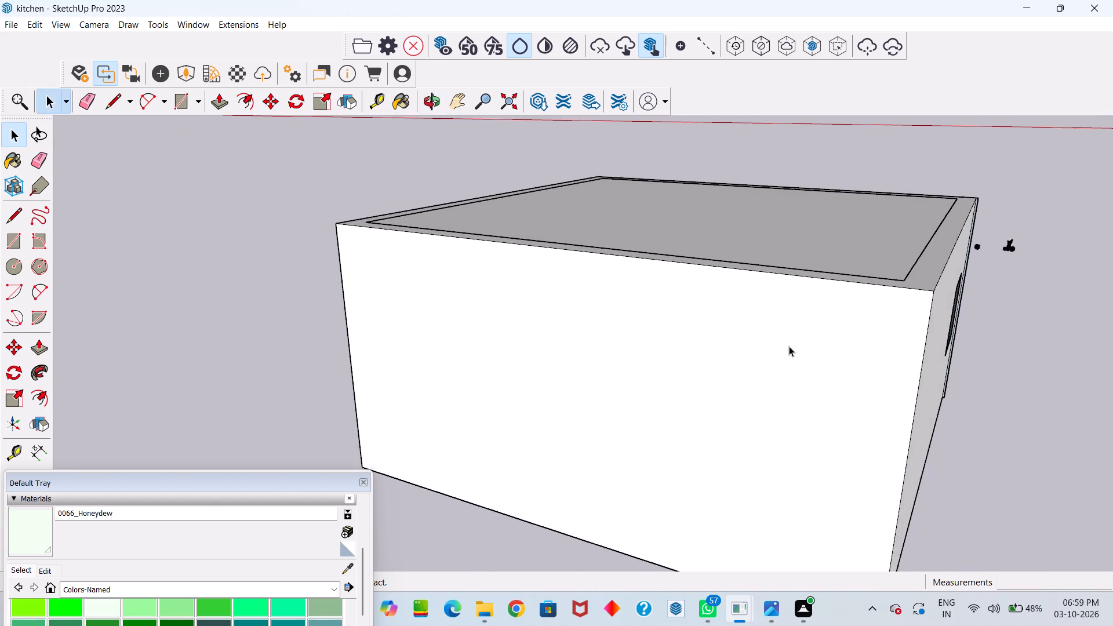
middle_drag(821, 357, 506, 285)
scroll(823, 421, down, 1)
middle_drag(820, 419, 776, 412)
drag(811, 416, 776, 412)
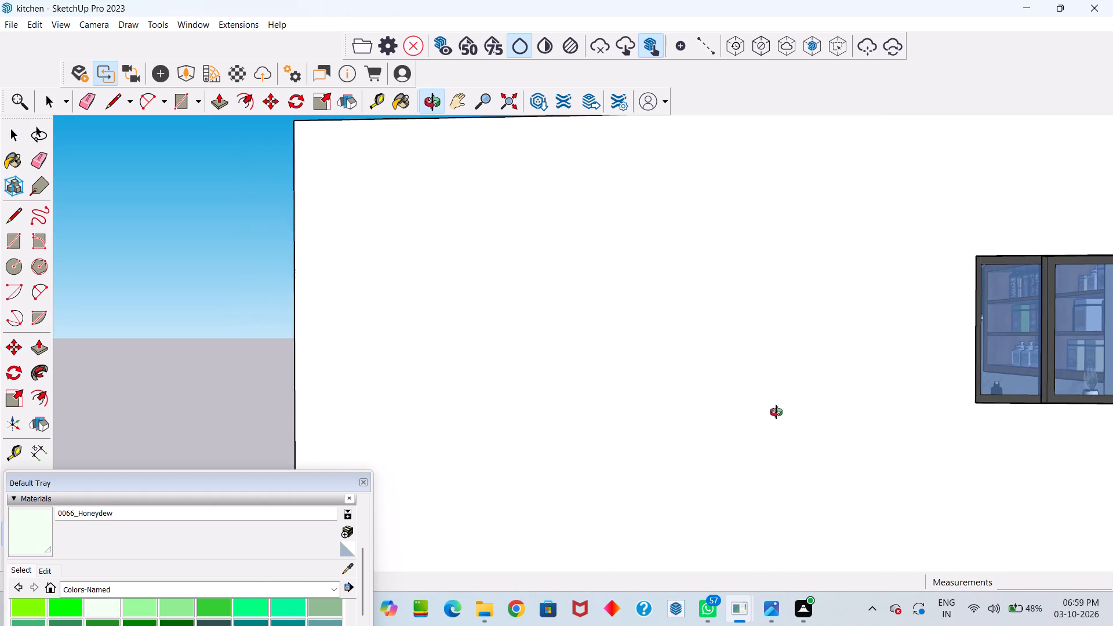
drag(776, 412, 505, 409)
middle_drag(776, 412, 505, 409)
scroll(650, 439, down, 4)
scroll(703, 398, up, 9)
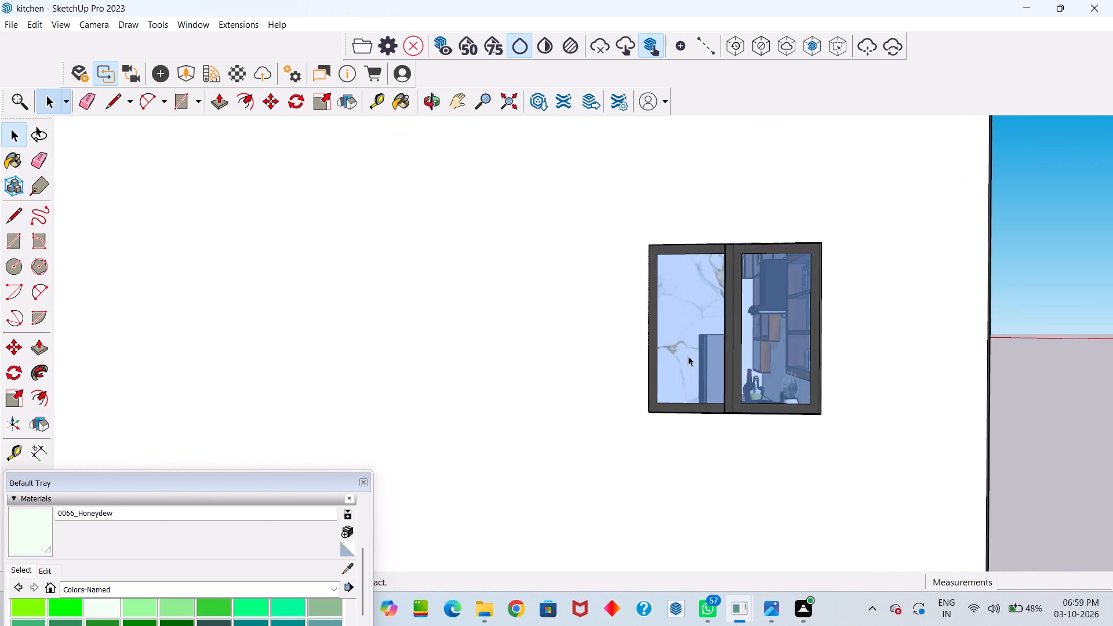
scroll(688, 356, up, 20)
scroll(688, 356, up, 16)
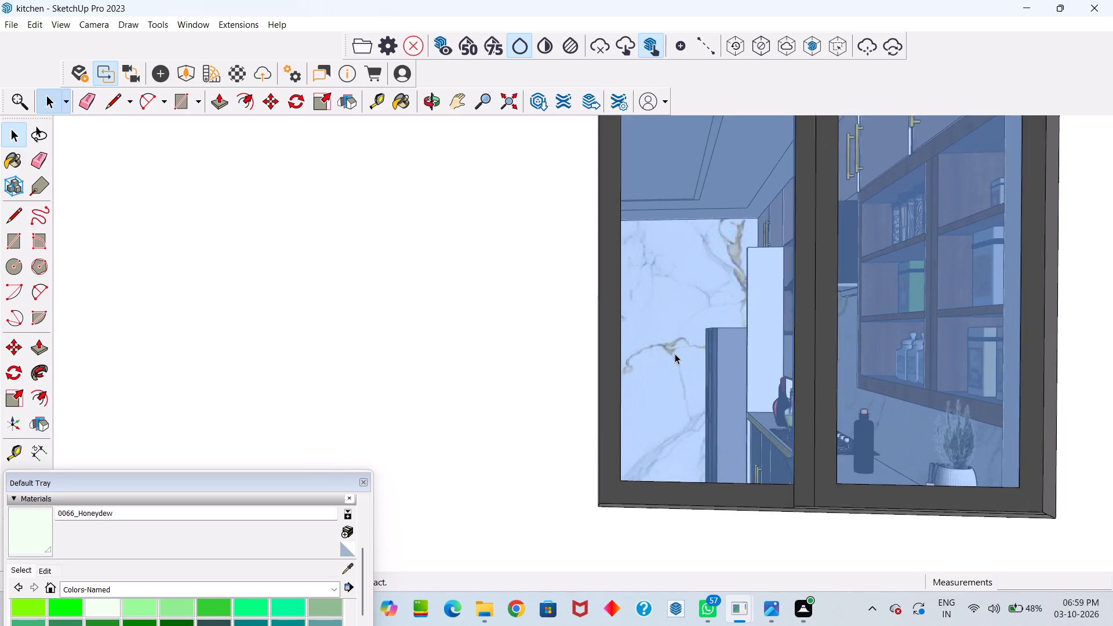
scroll(675, 354, up, 20)
scroll(675, 354, up, 16)
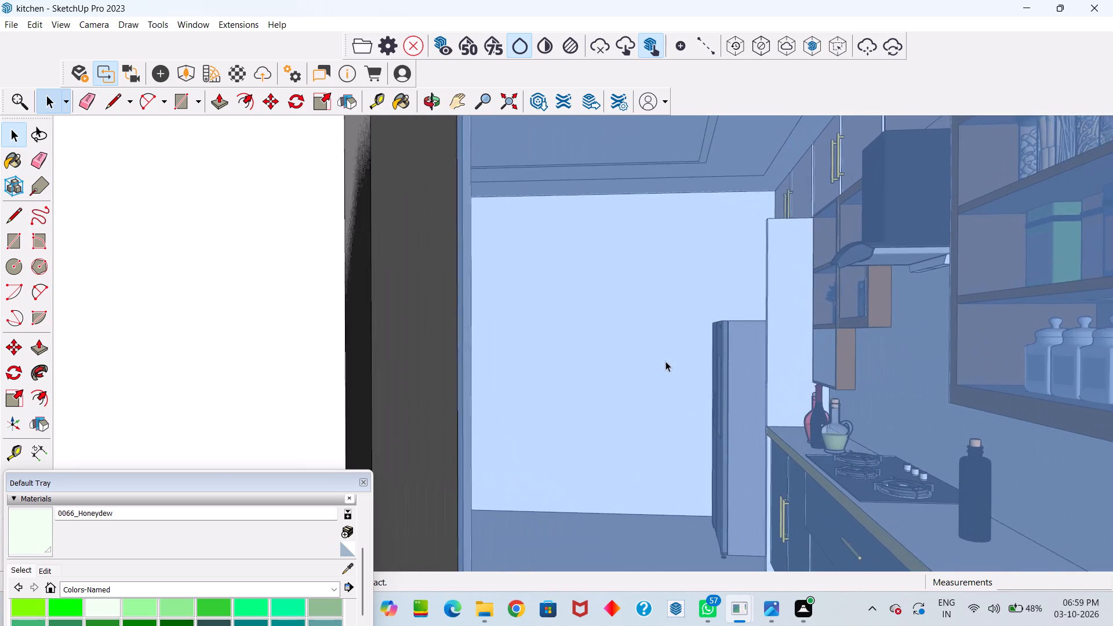
scroll(665, 361, up, 20)
scroll(665, 361, up, 16)
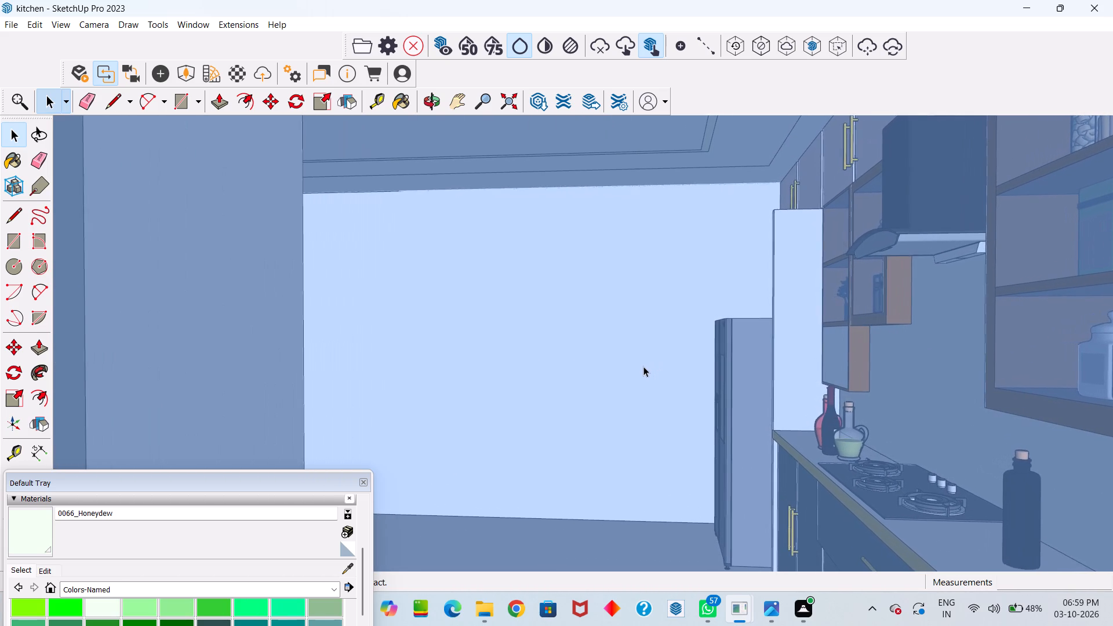
scroll(643, 366, up, 18)
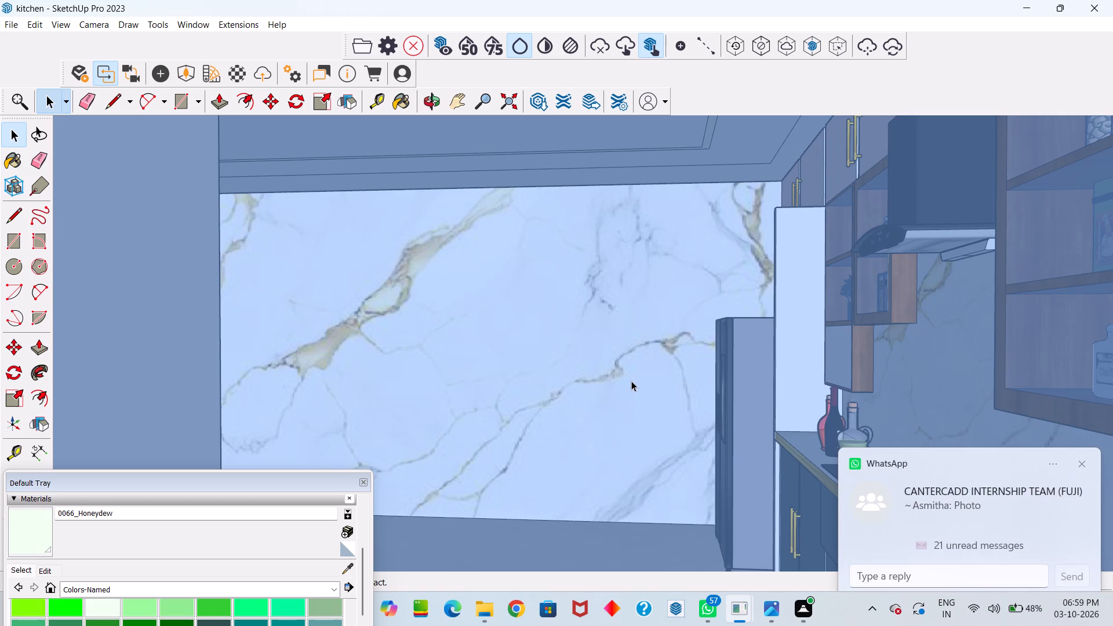
right_click(631, 381)
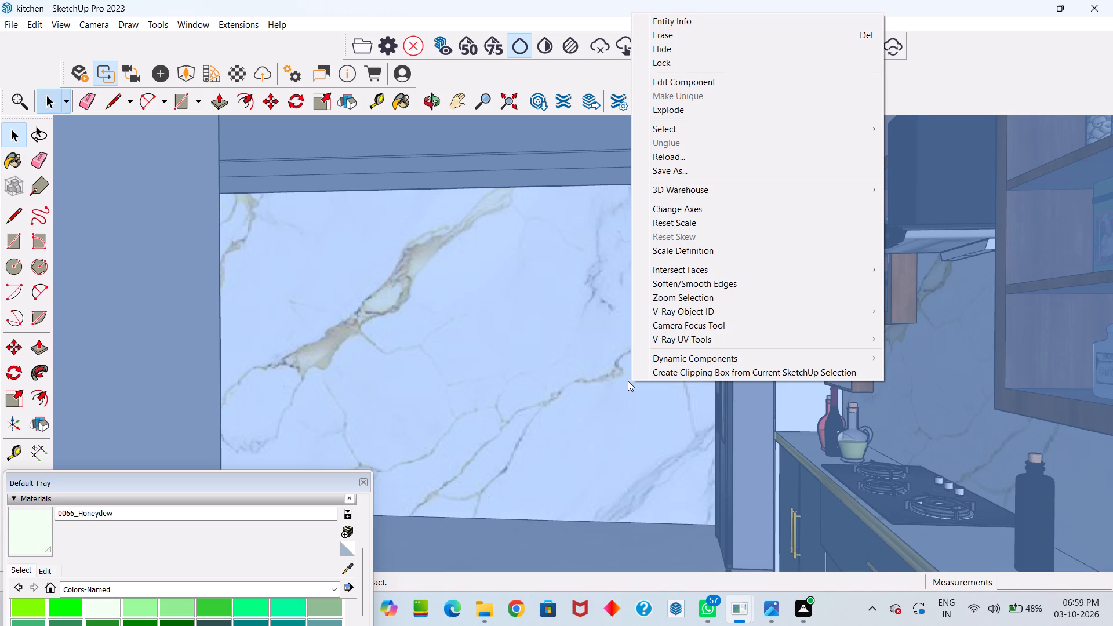
scroll(524, 356, up, 15)
click(934, 325)
scroll(585, 361, up, 20)
scroll(585, 361, up, 20)
scroll(585, 361, up, 3)
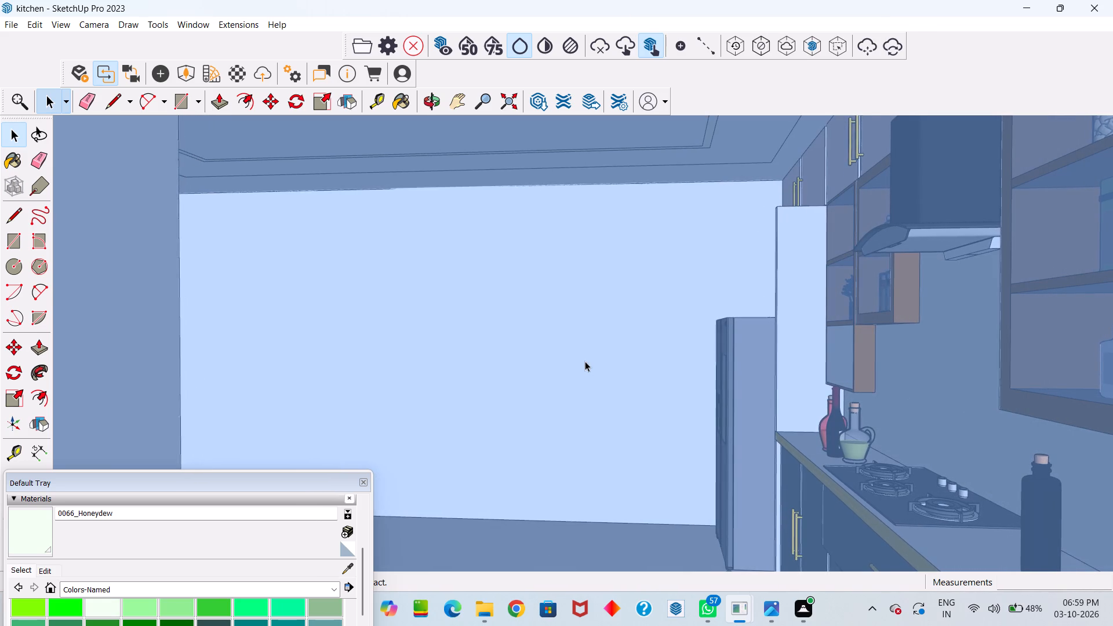
scroll(585, 361, up, 20)
scroll(585, 361, up, 16)
scroll(586, 365, down, 4)
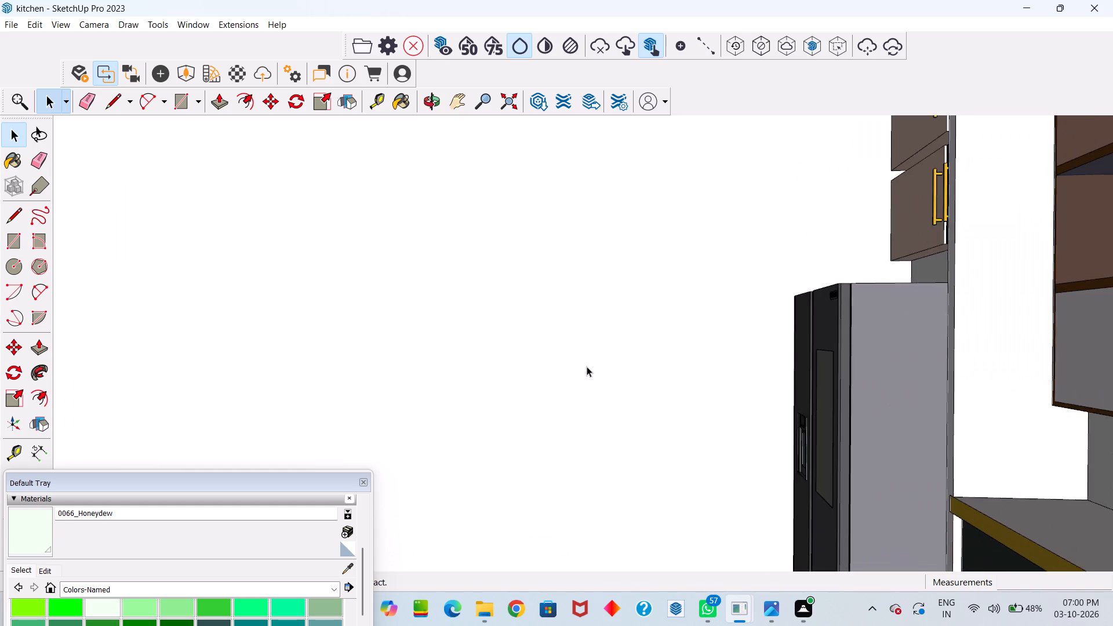
scroll(587, 366, down, 5)
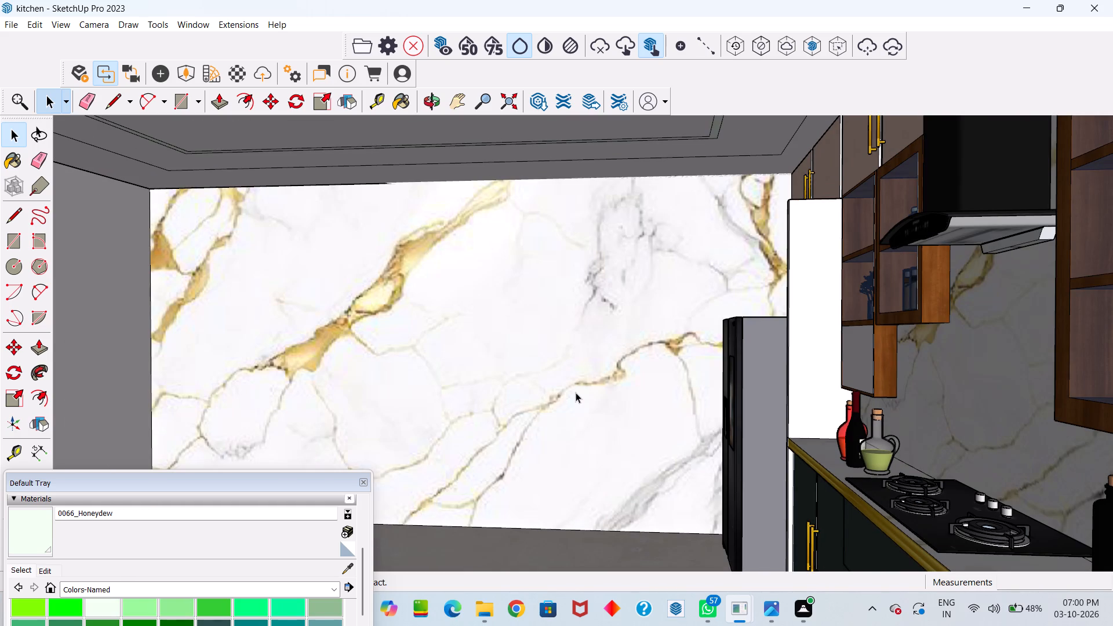
middle_drag(577, 394, 927, 458)
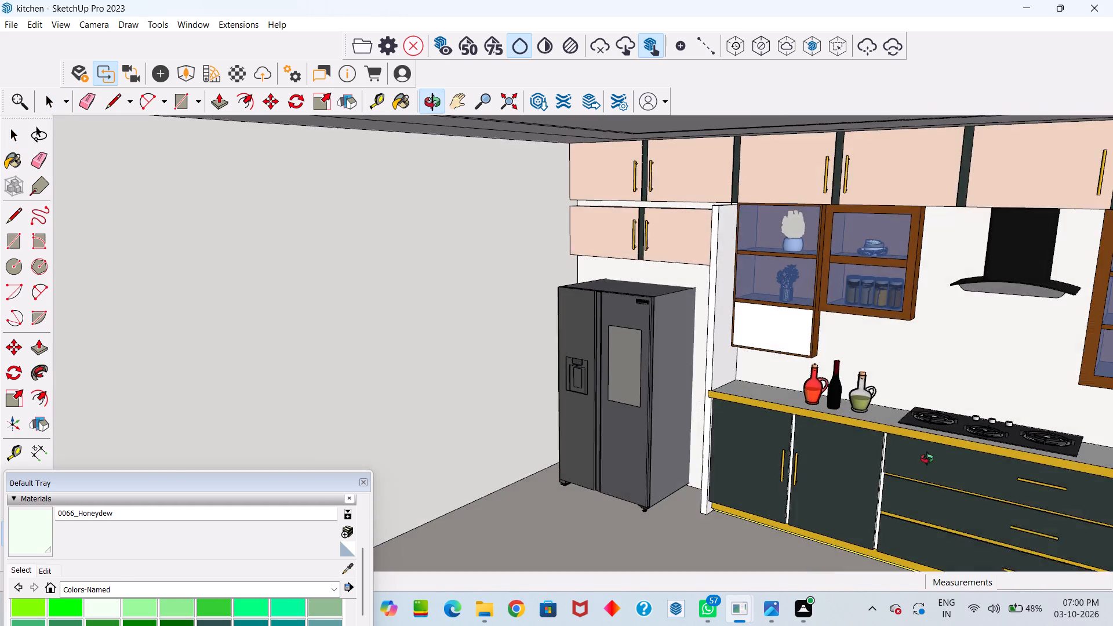
middle_drag(927, 458, 811, 447)
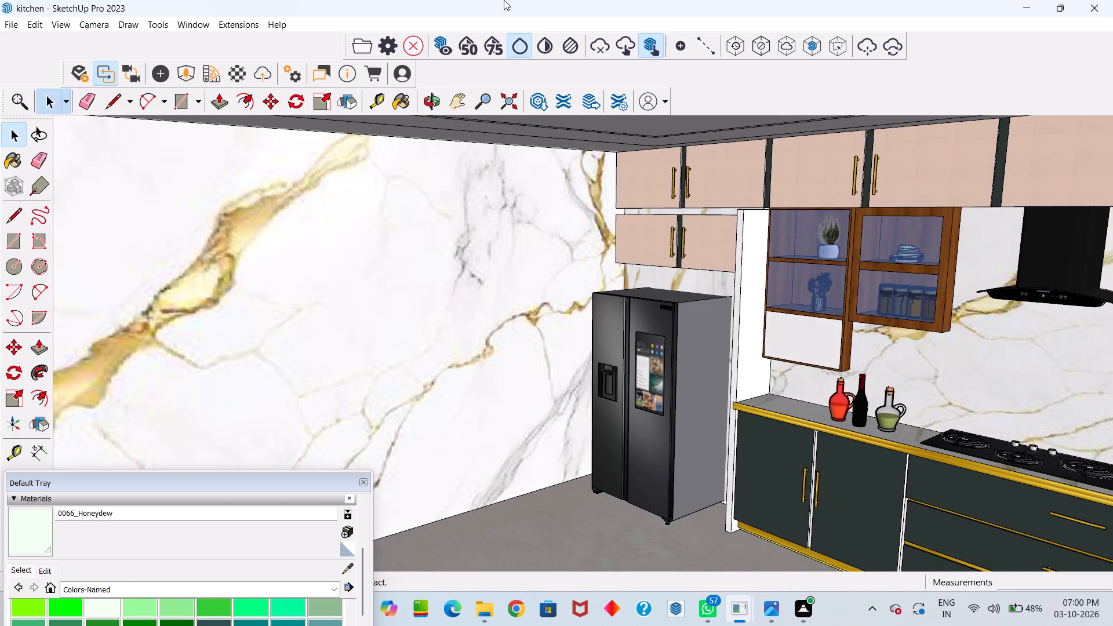
Start the Enscape render and inspect the kitchen with its lit ceiling strip, dismissing the screenshot save without saving.
click(85, 79)
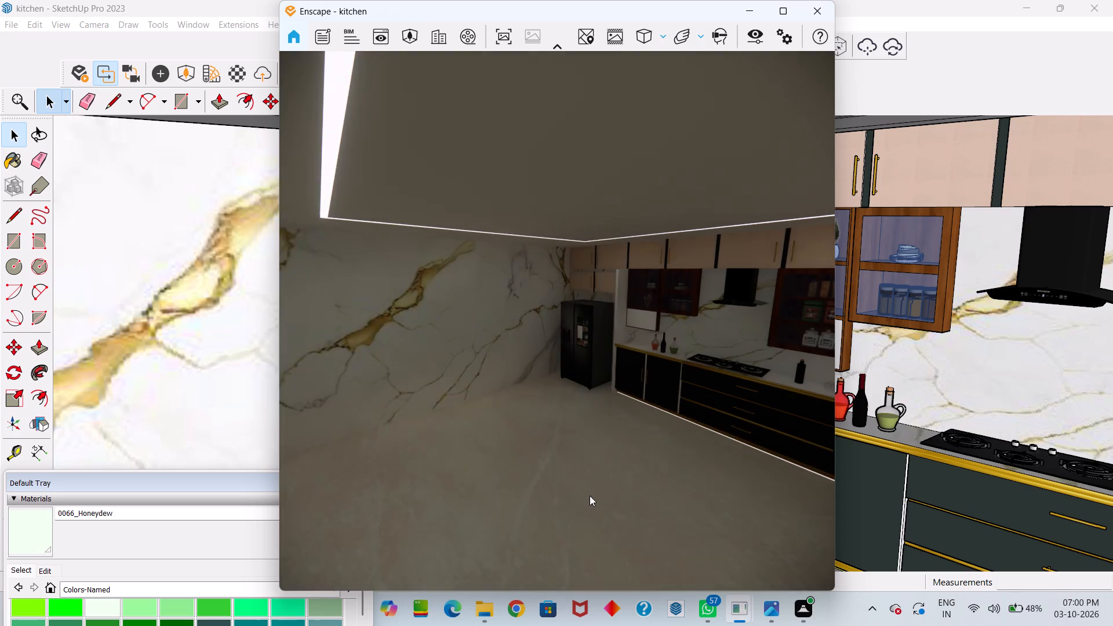
scroll(612, 427, up, 1)
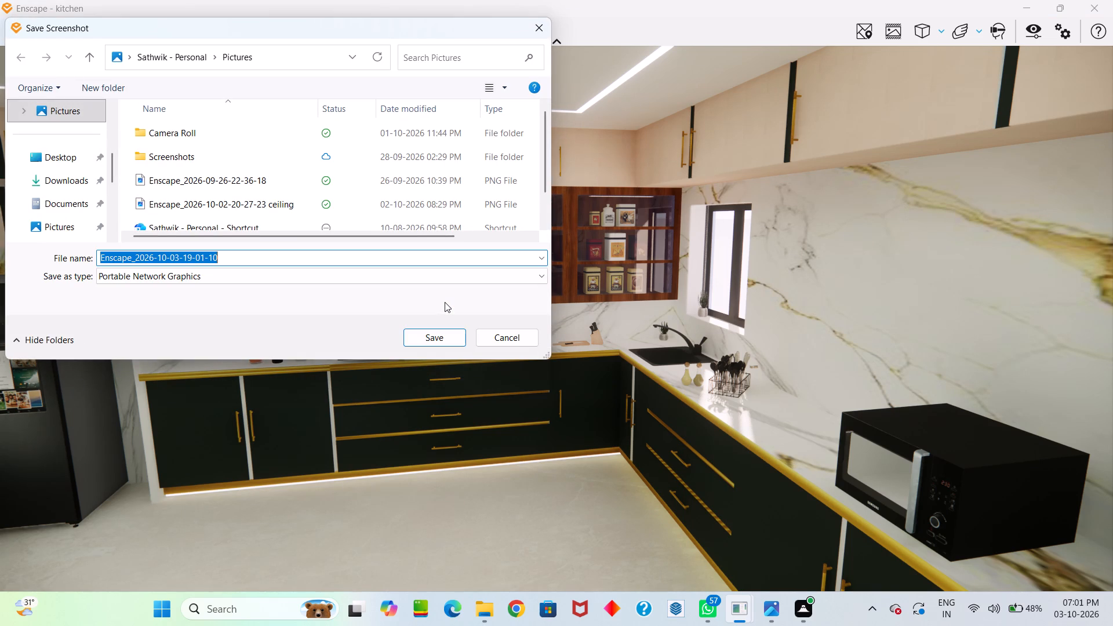
click(358, 458)
click(446, 521)
click(537, 26)
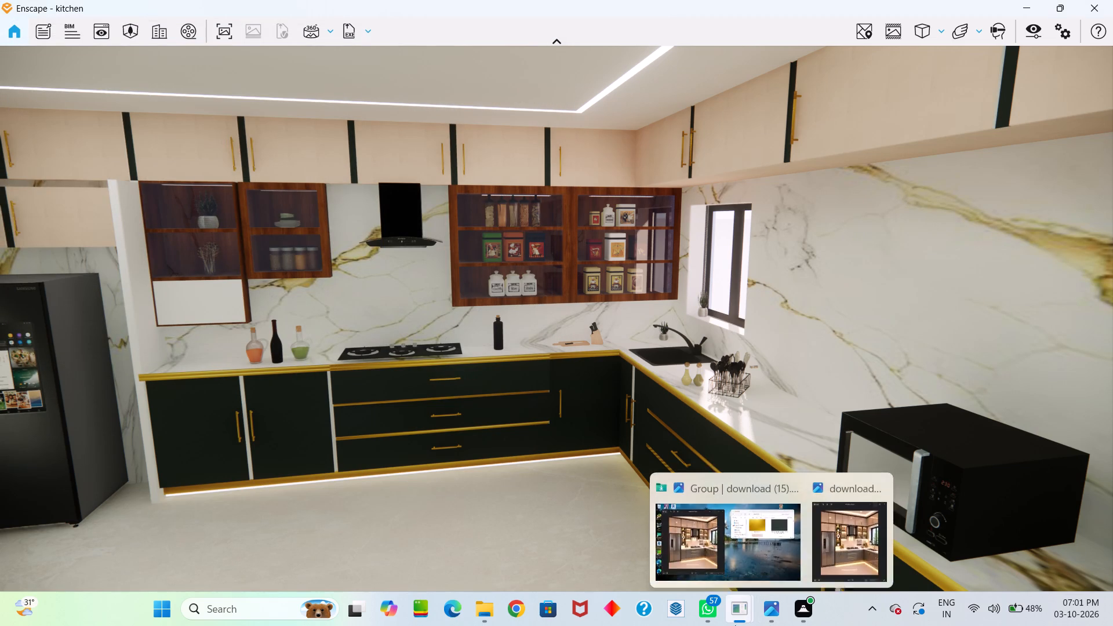
Compare the render with the reference photo download (15).jpg in Photos, and return to the SketchUp kitchen model.
click(820, 543)
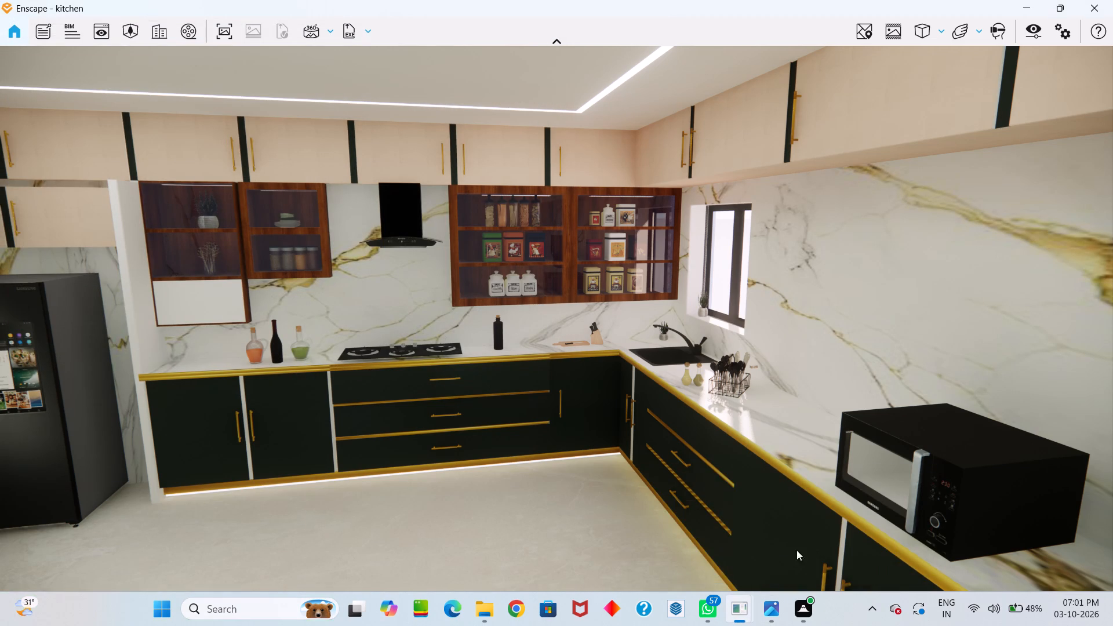
click(714, 558)
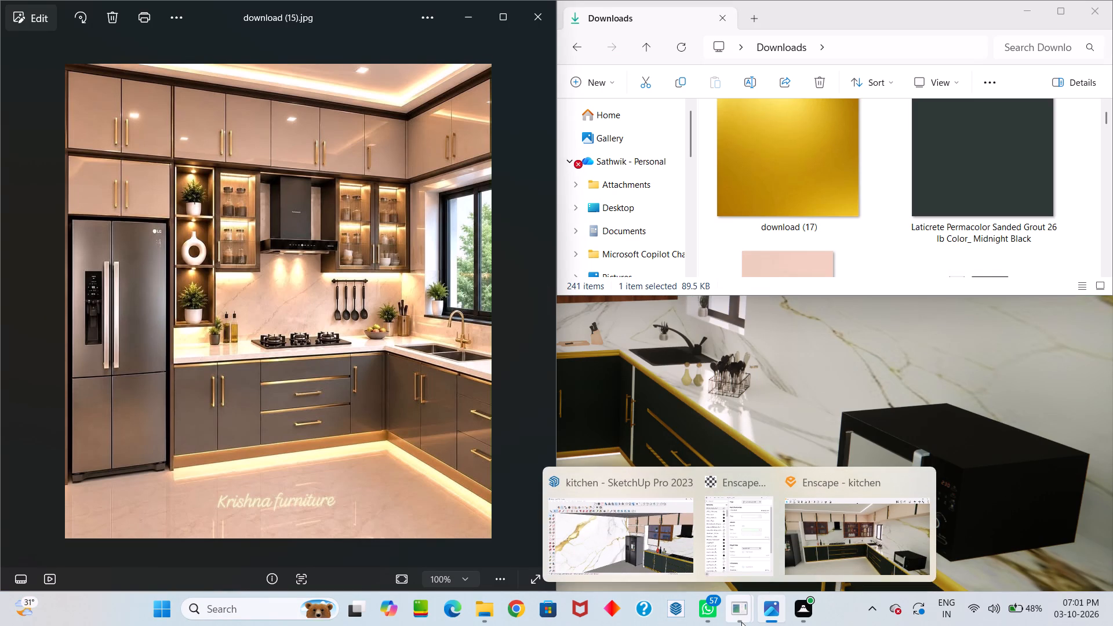
click(628, 549)
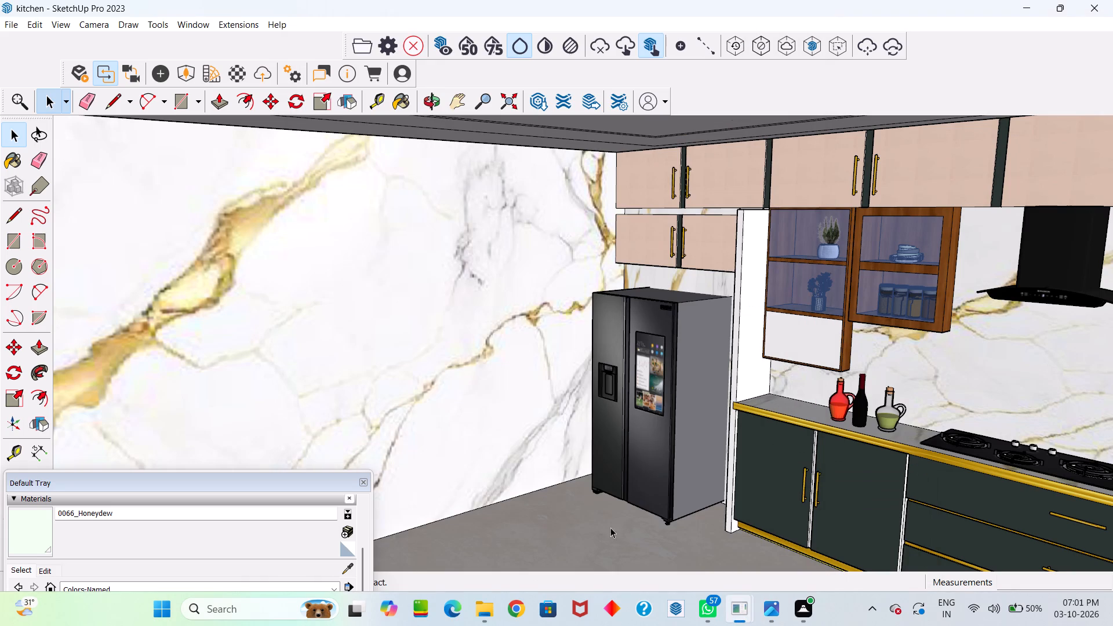
Paint the white bottom panel of the wall cabinet beside the refrigerator with Translucent Glass Blue sampled from the pane above.
middle_drag(580, 427, 645, 420)
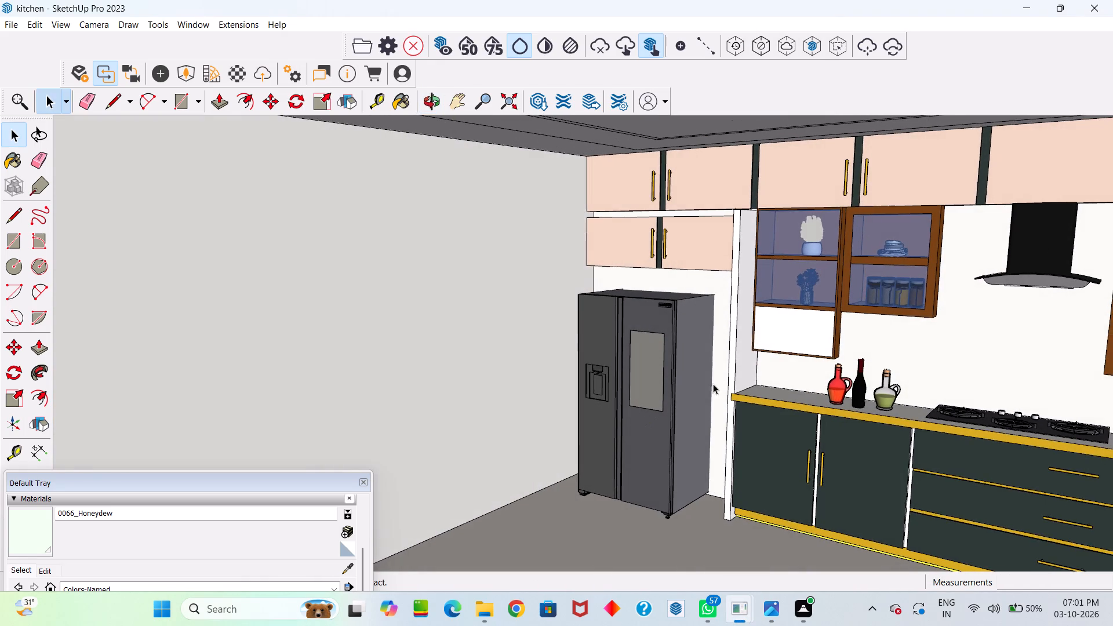
scroll(763, 333, up, 7)
click(832, 318)
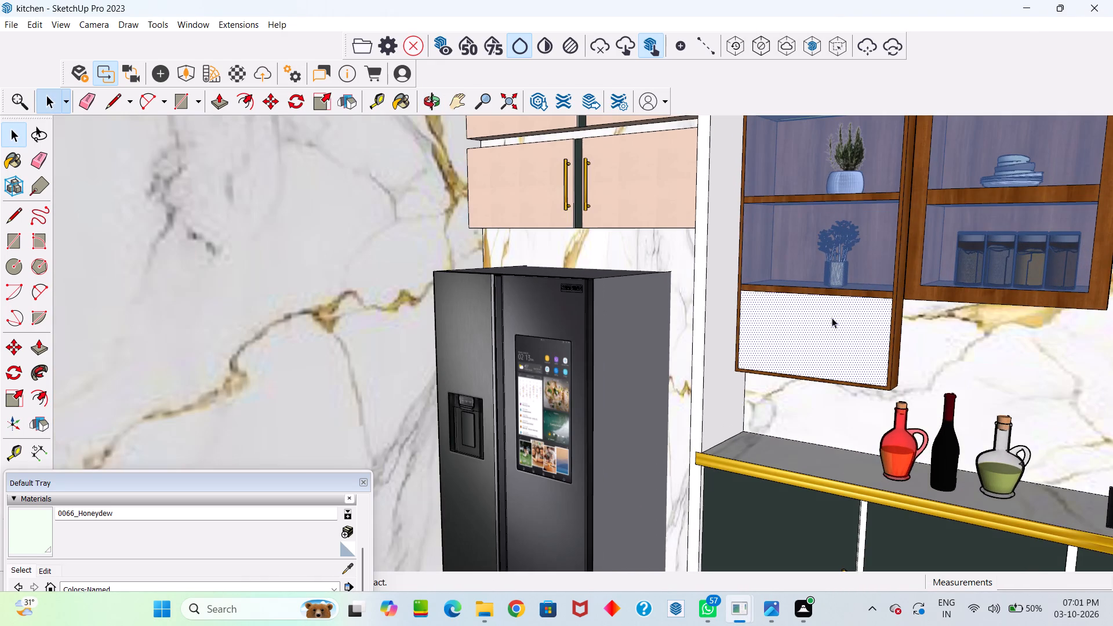
scroll(265, 518, down, 3)
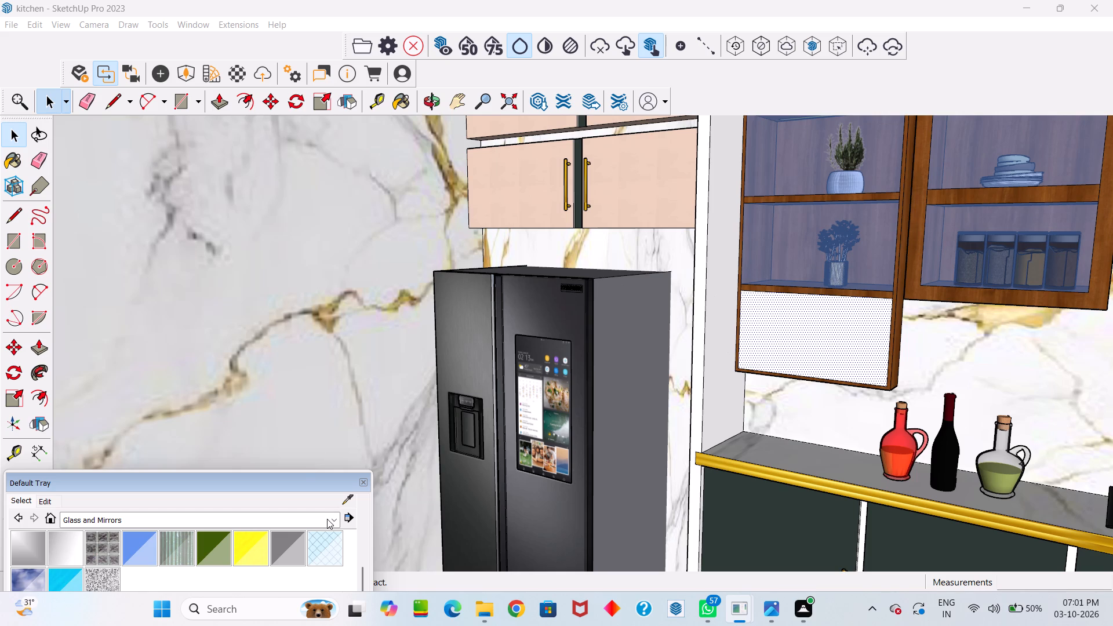
click(341, 501)
click(788, 259)
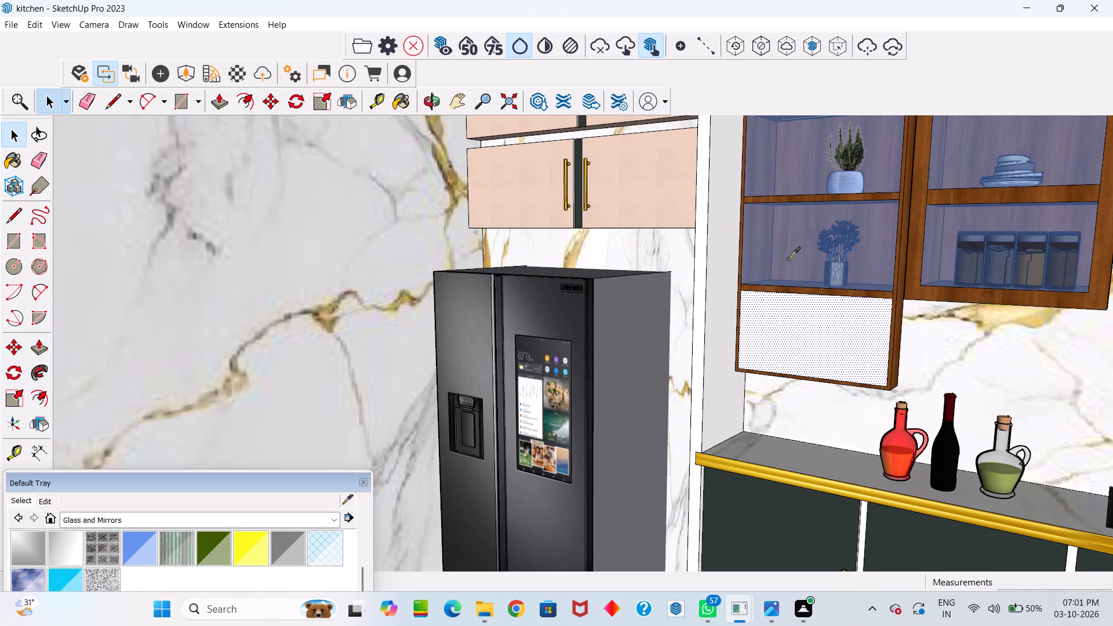
click(795, 337)
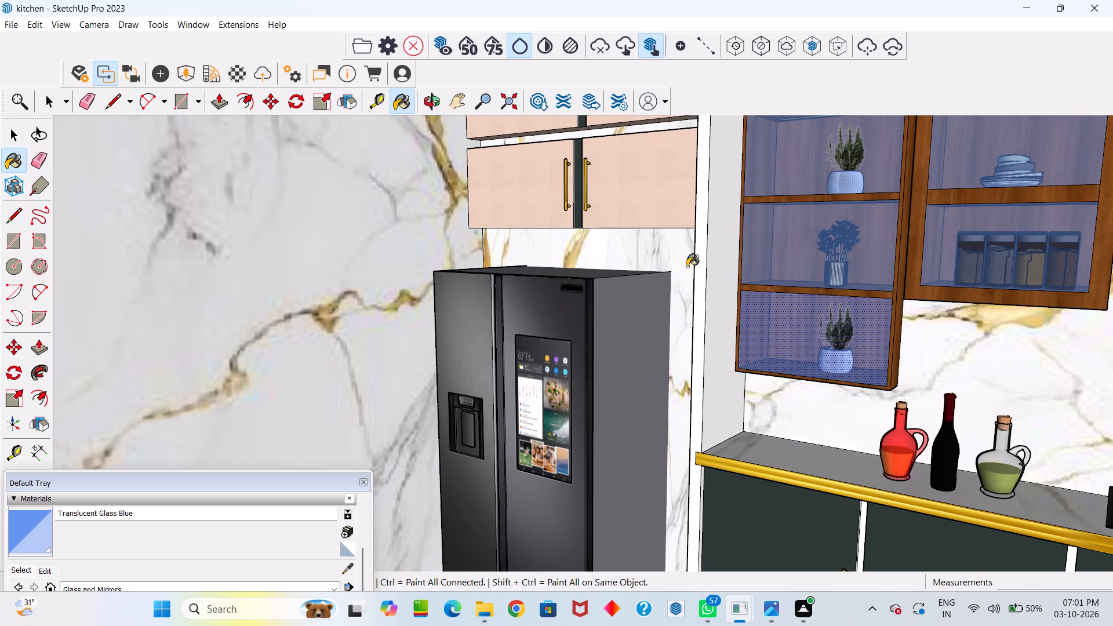
key(space)
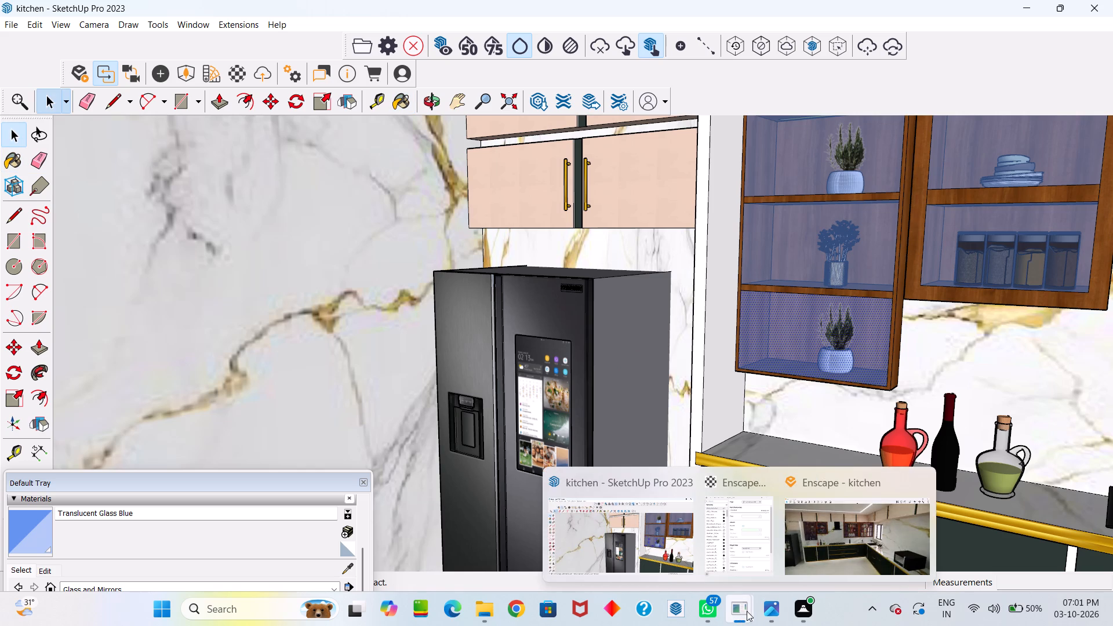
Switch to the Enscape render, frame the whole kitchen, and save a PNG screenshot named kitchen rendering enscape in Pictures.
click(821, 555)
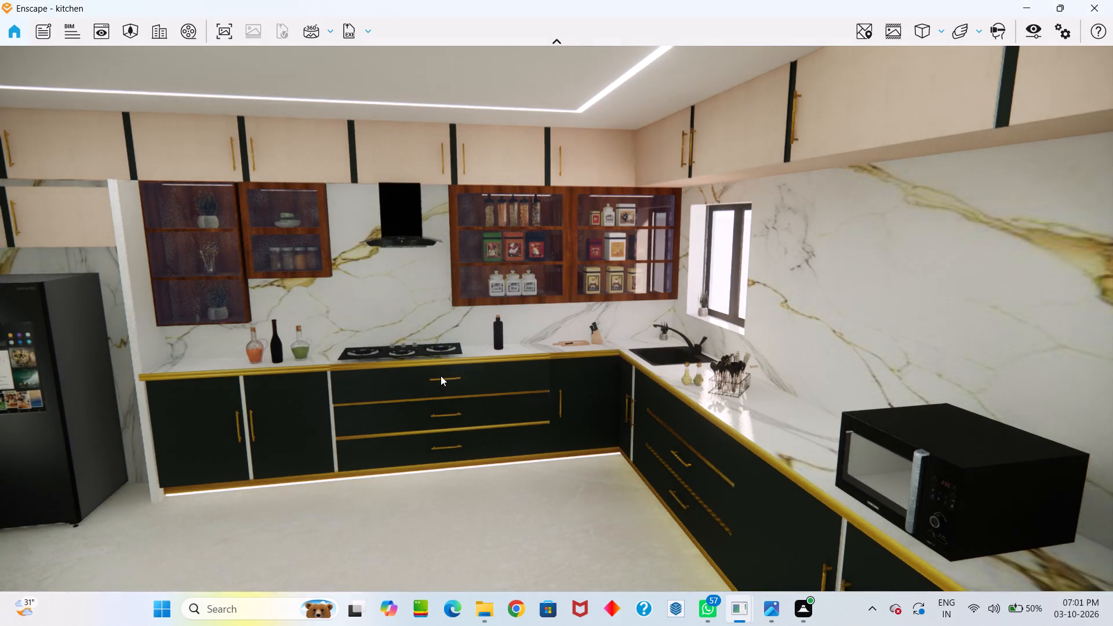
middle_drag(441, 376, 453, 374)
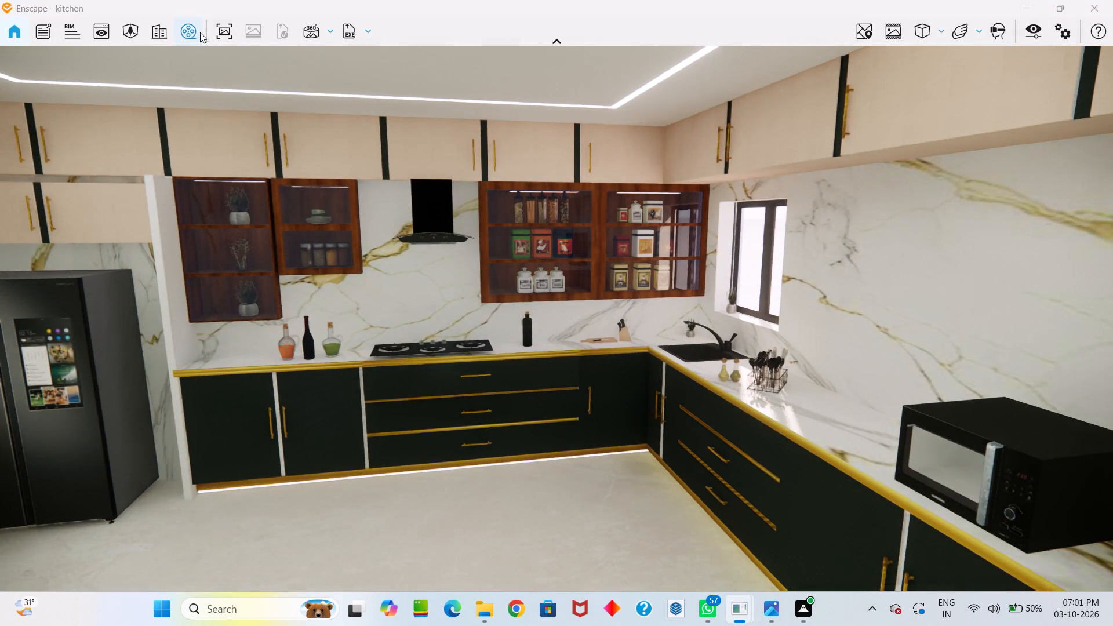
click(225, 31)
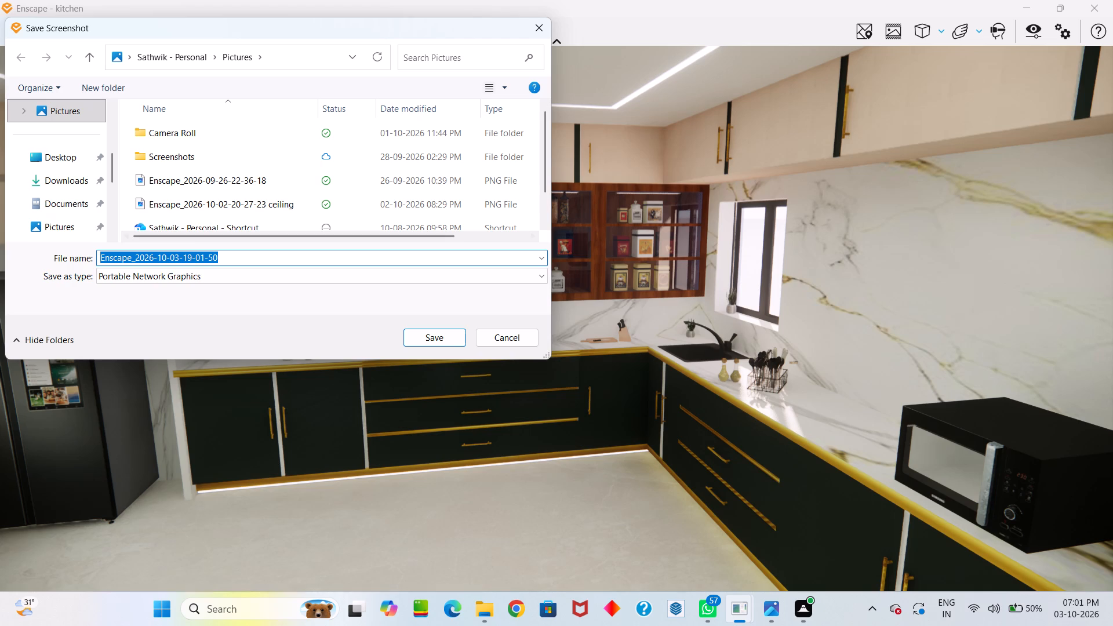
key(BackSpace)
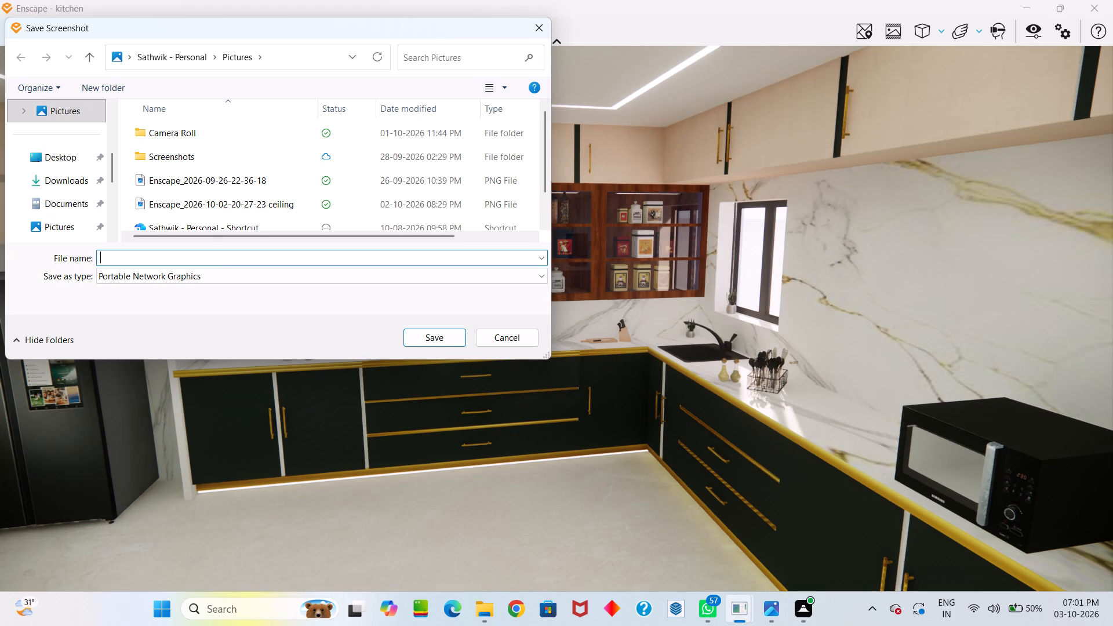
text(kitc)
key(h)
key(e)
key(n)
key(space)
text(re)
text(nde)
key(r)
key(i)
key(n)
key(g)
key(space)
key(e)
text(nsca)
key(p)
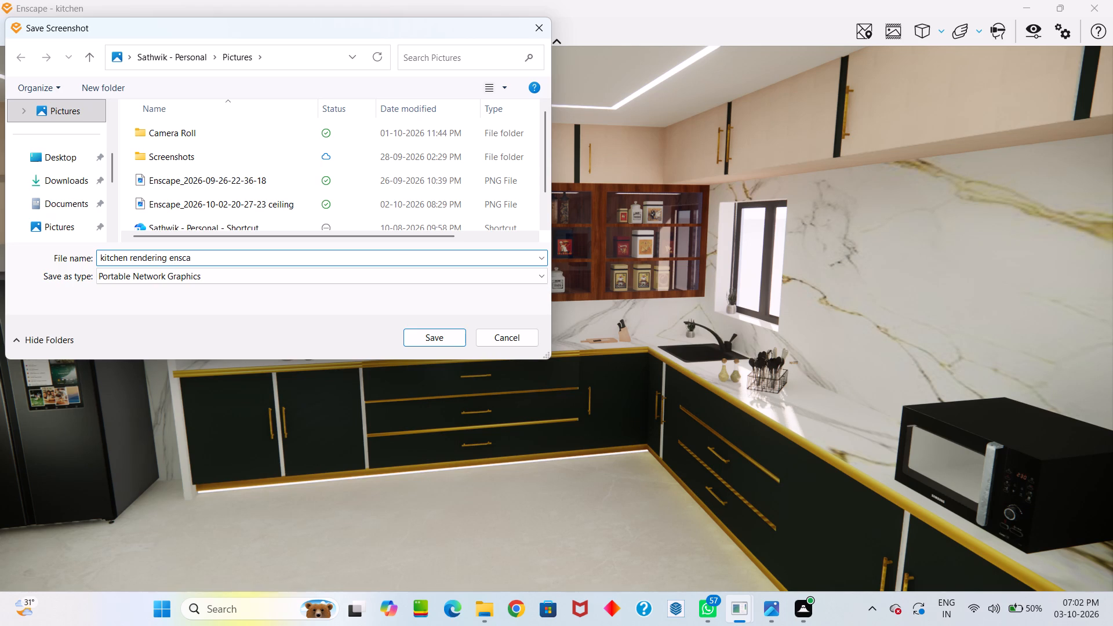
key(e)
key(Return)
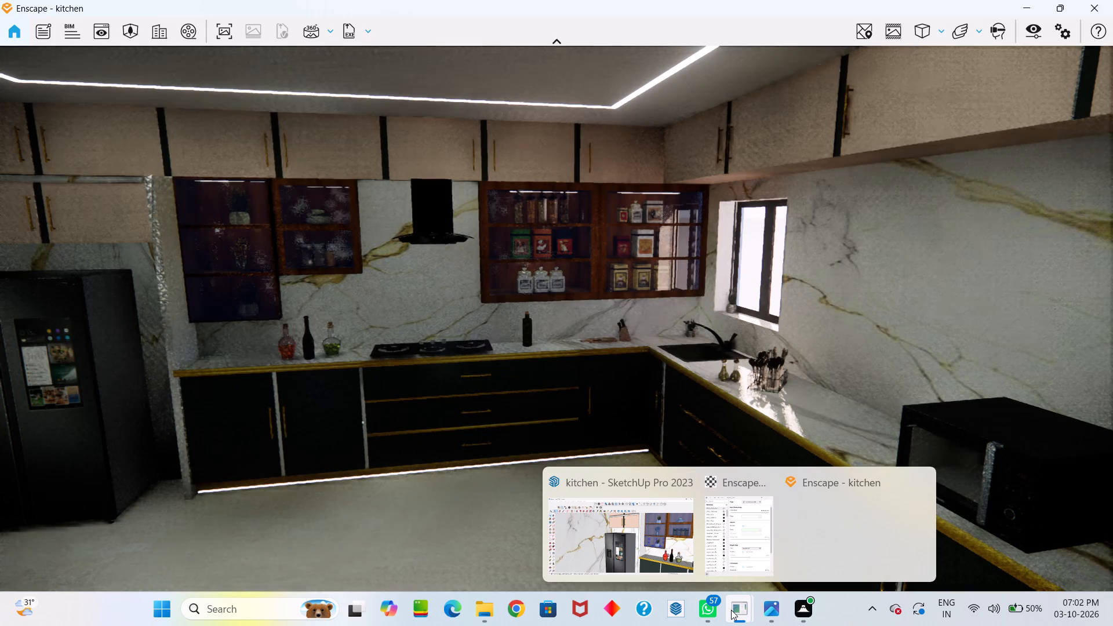
Return to SketchUp, show the whole model from outside, and save it as kitchen in the Downloads folder.
click(679, 537)
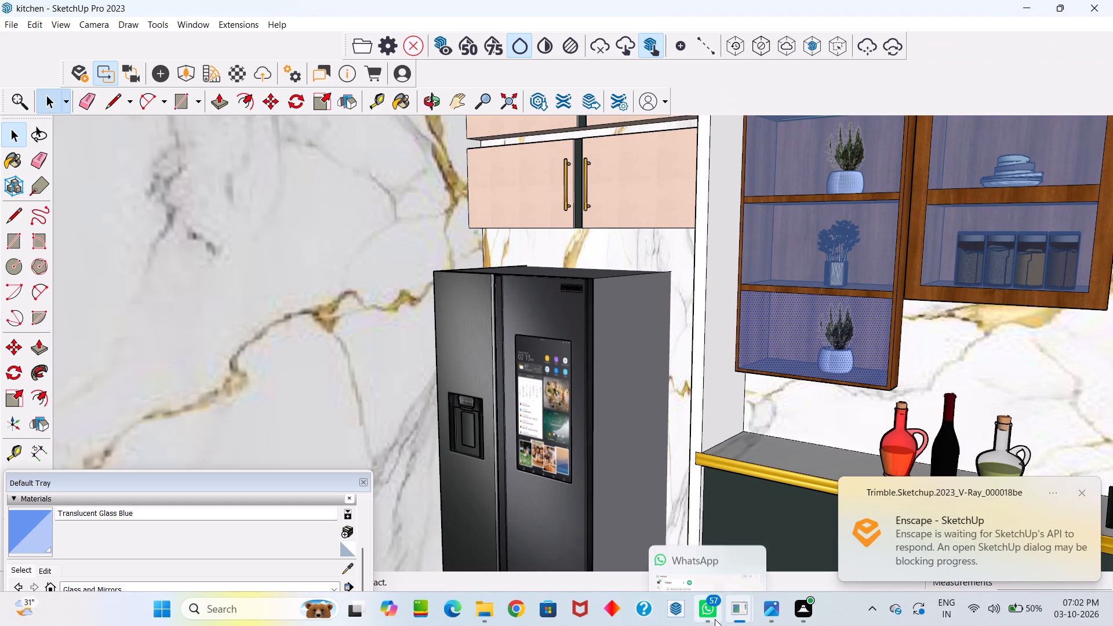
scroll(595, 396, down, 8)
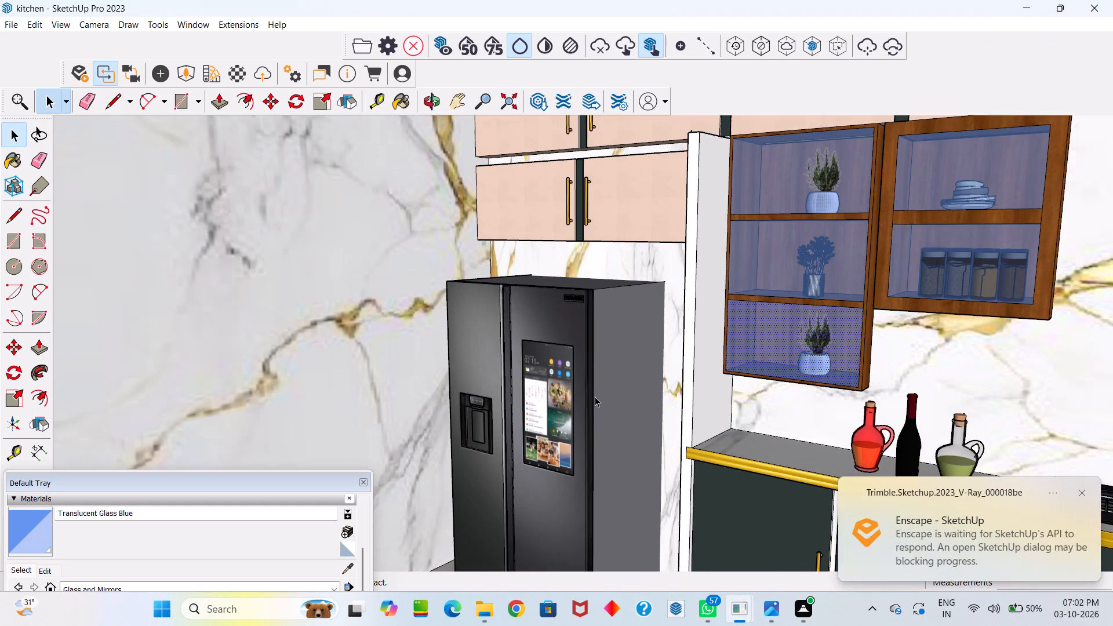
scroll(595, 396, down, 20)
scroll(595, 396, down, 3)
click(504, 110)
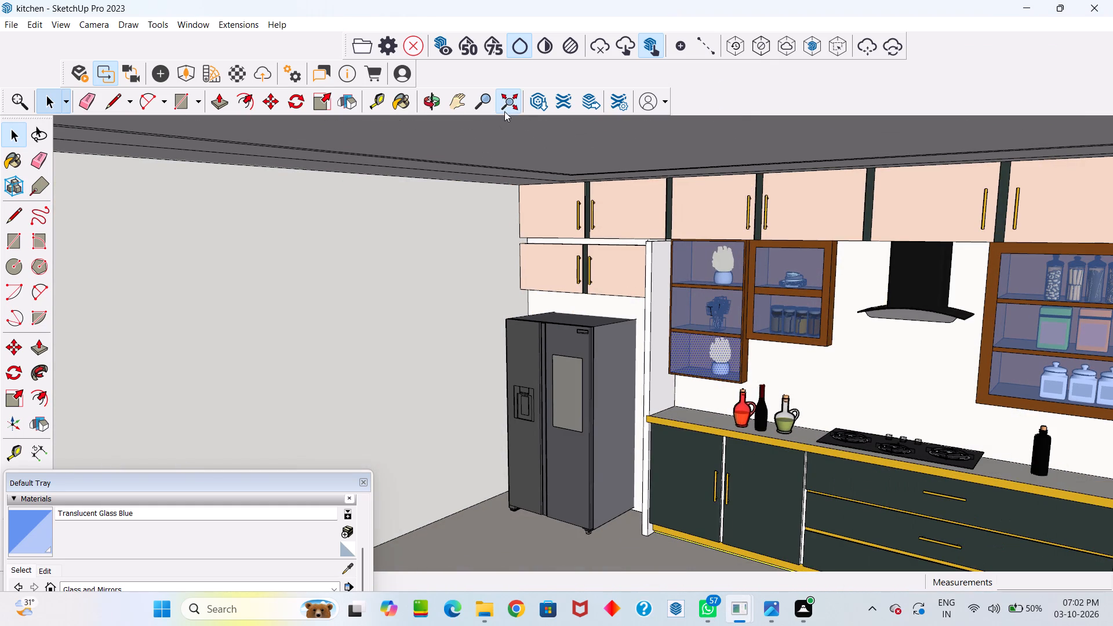
middle_drag(232, 149, 111, 180)
click(6, 26)
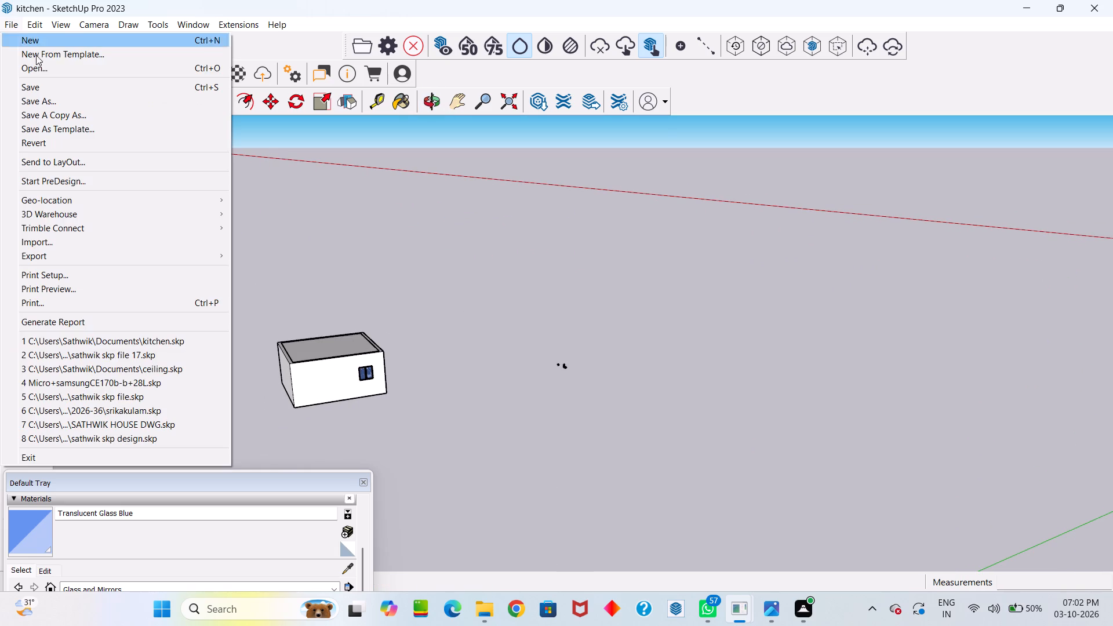
click(50, 92)
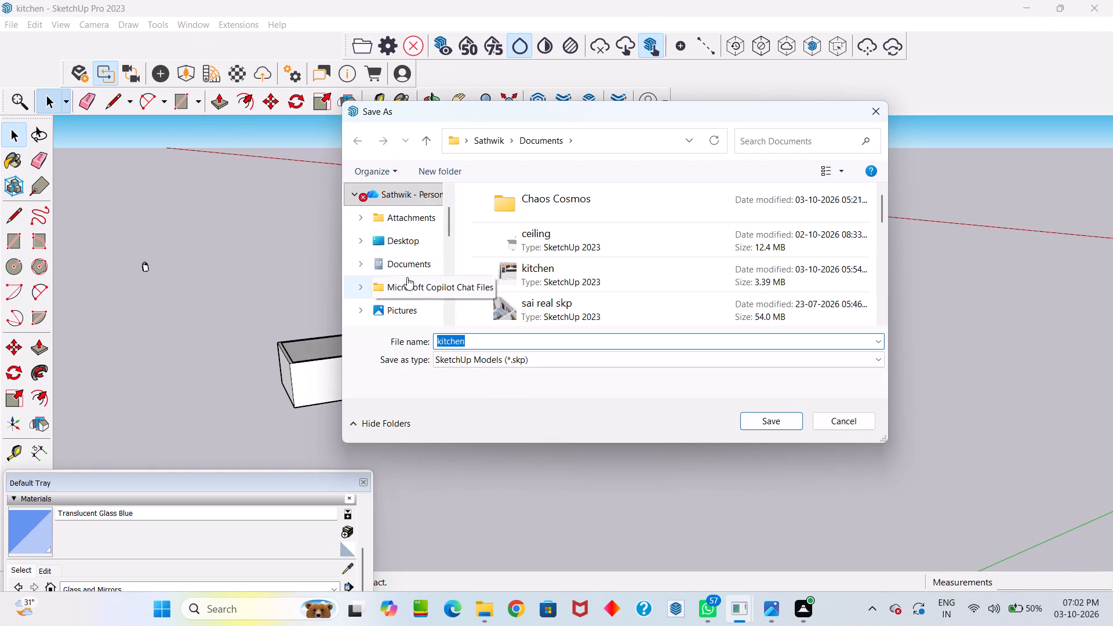
scroll(407, 277, down, 2)
click(403, 247)
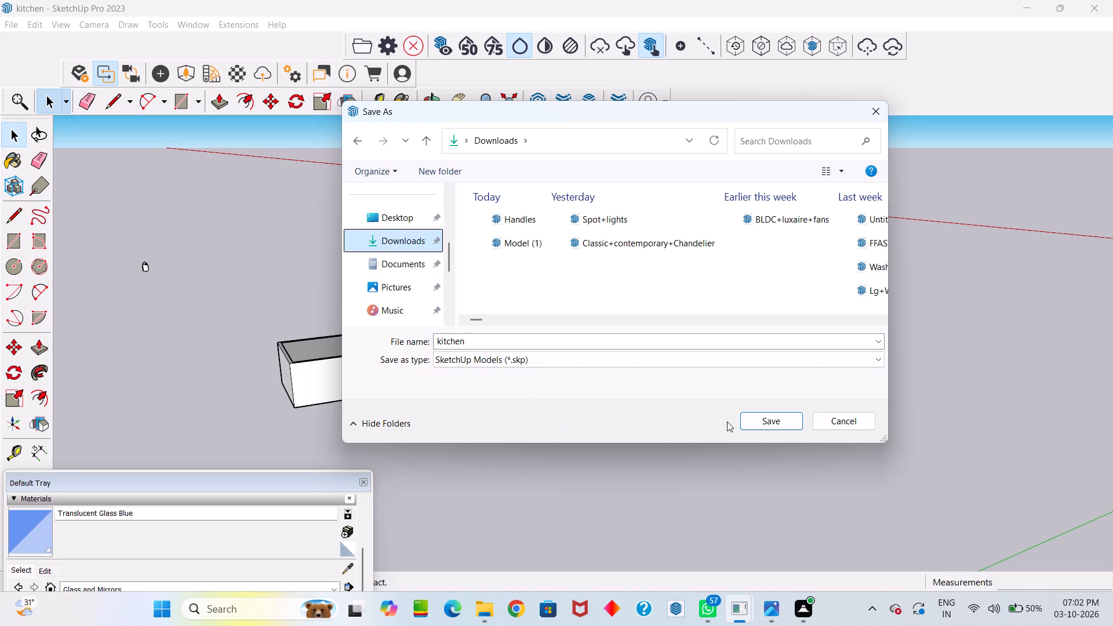
click(762, 425)
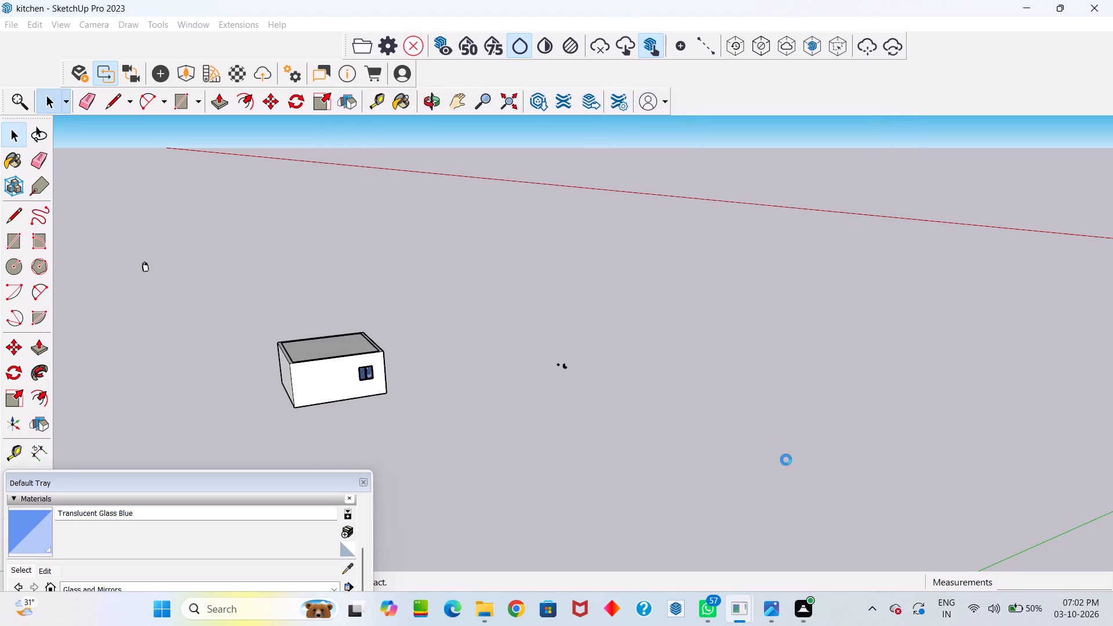